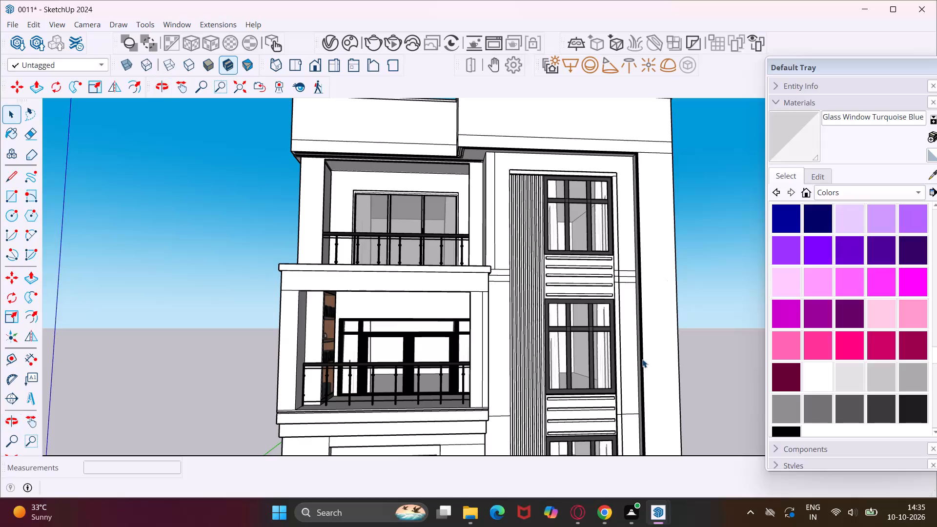
left_click(468, 526)
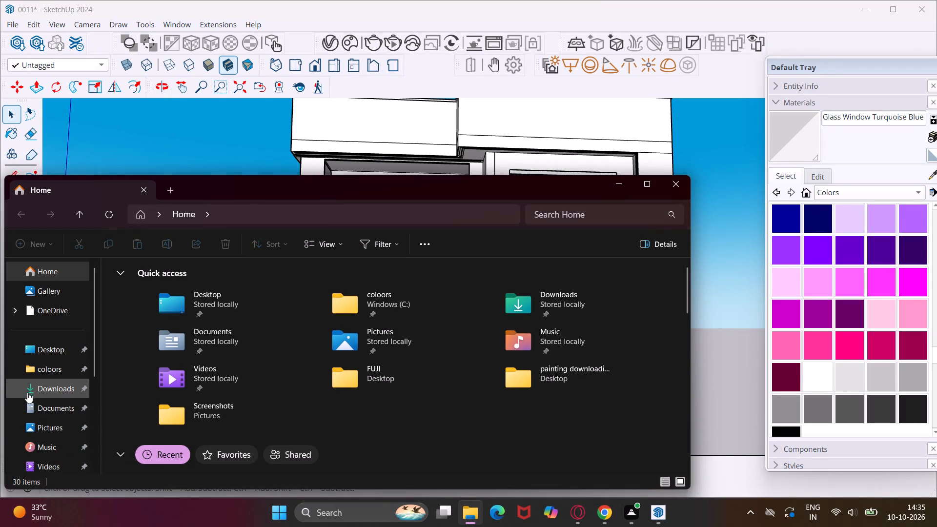
left_click(53, 425)
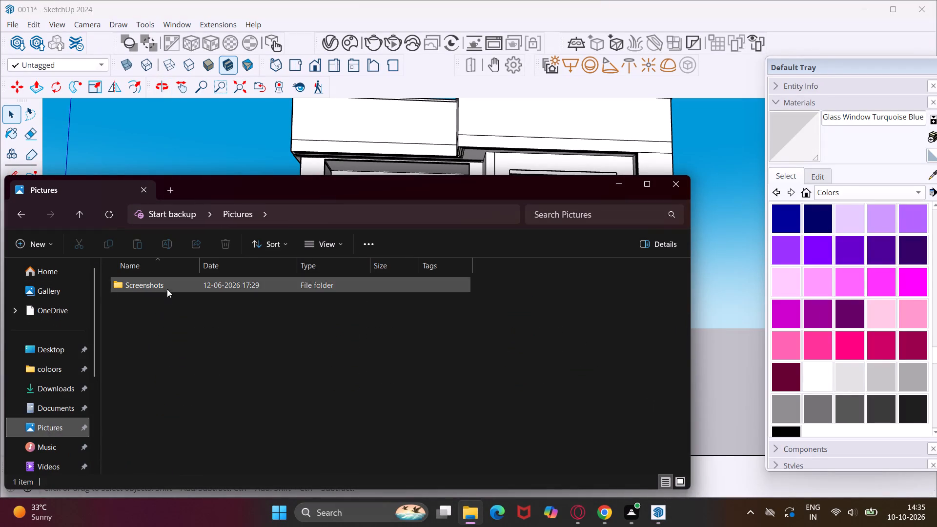
left_click(171, 284)
left_click(171, 284)
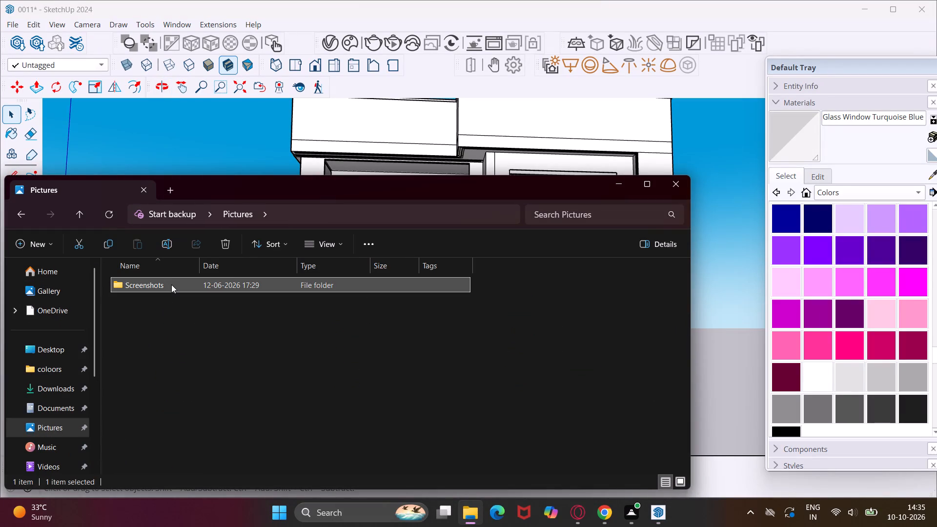
double_click(171, 284)
double_click(202, 286)
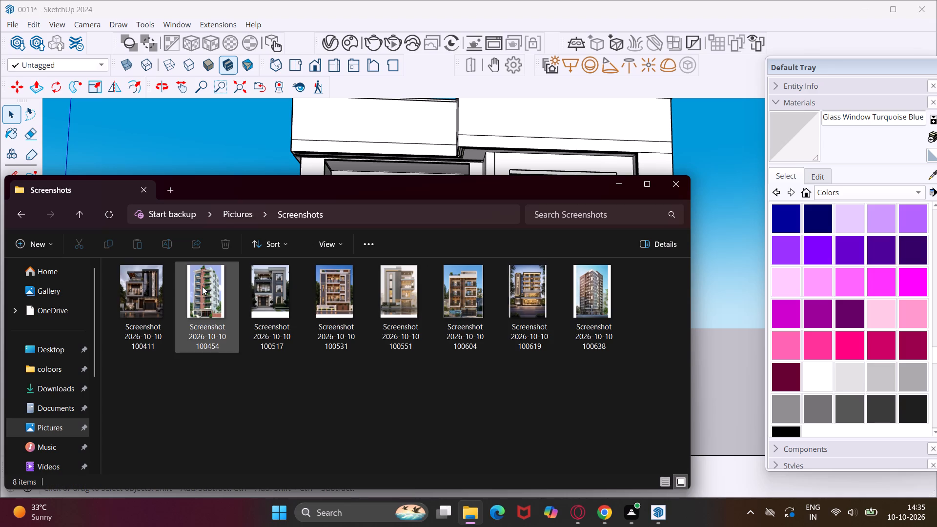
left_click(257, 296)
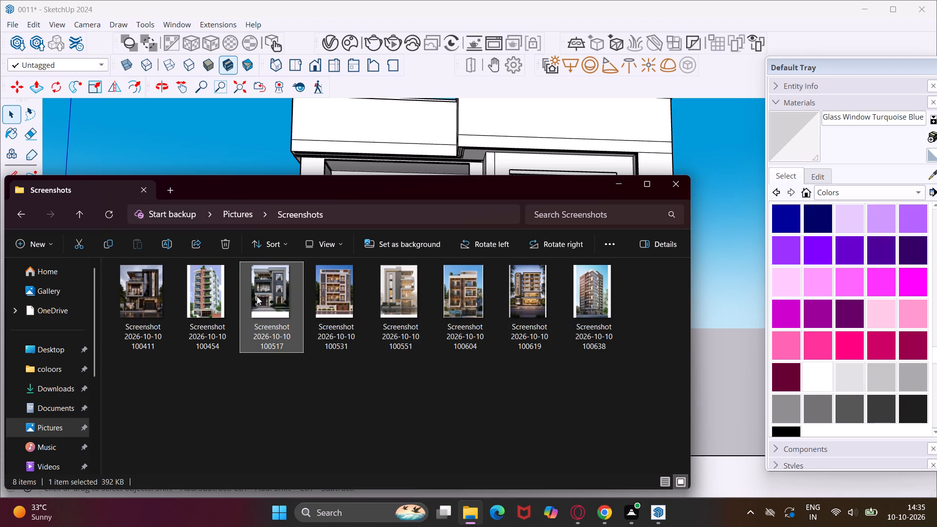
left_click(257, 296)
left_click(257, 296)
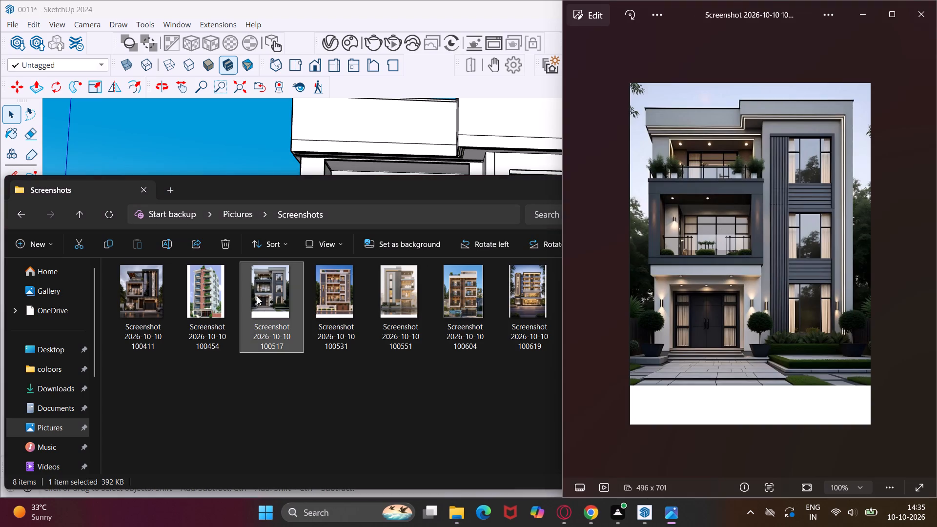
Arrange the SketchUp model and the reference photo side by side, moving Default Tray down to uncover the photo.
left_click_drag(503, 193, 447, 190)
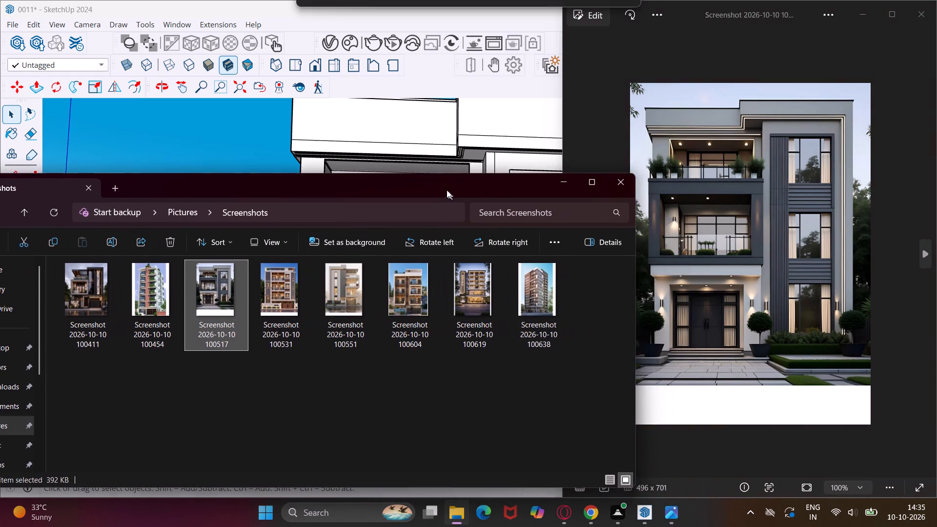
left_click_drag(447, 190, 410, 189)
left_click(585, 179)
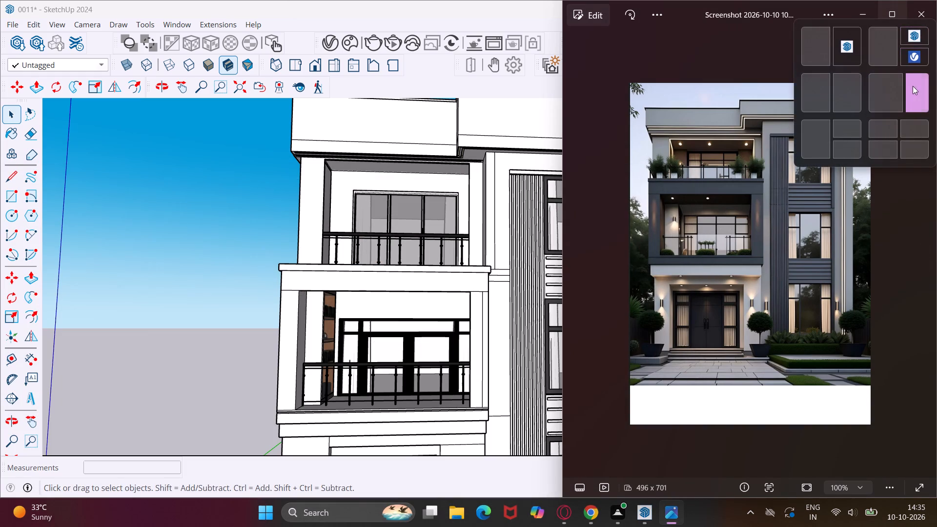
left_click(913, 86)
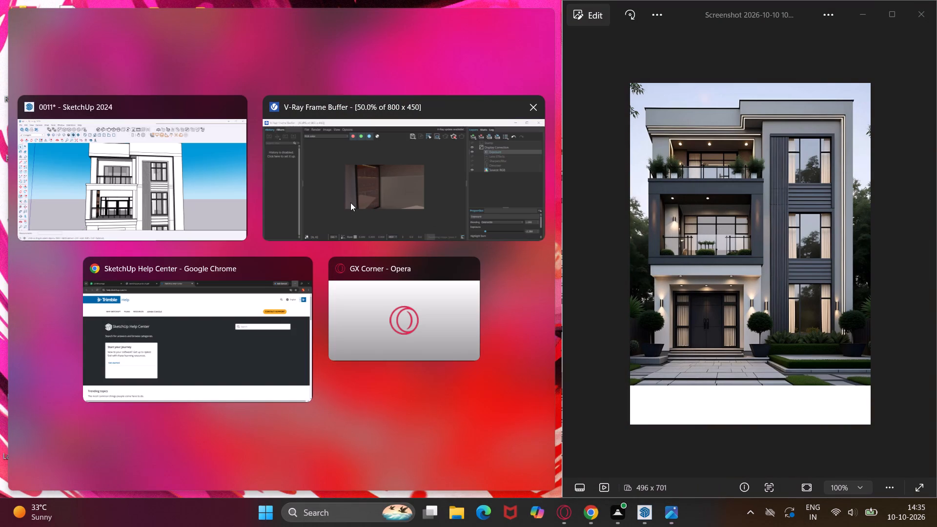
left_click(193, 196)
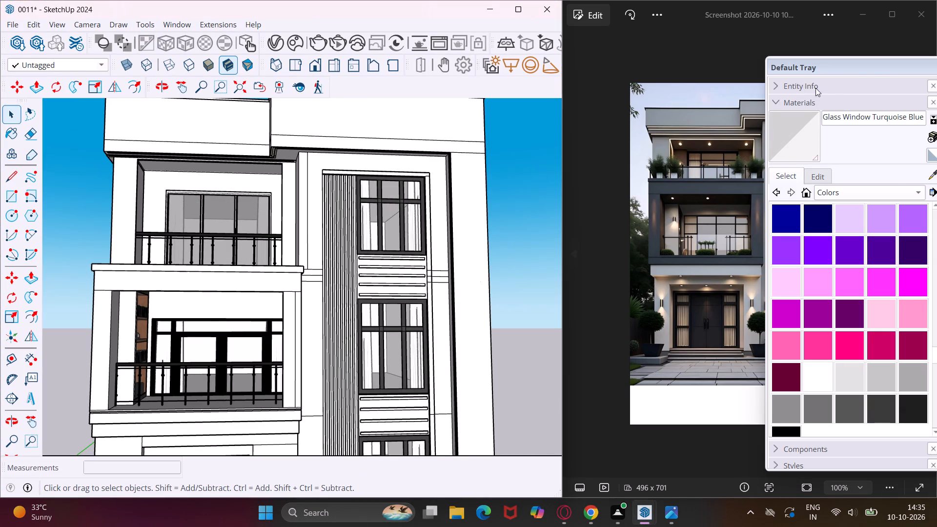
left_click_drag(878, 64, 882, 162)
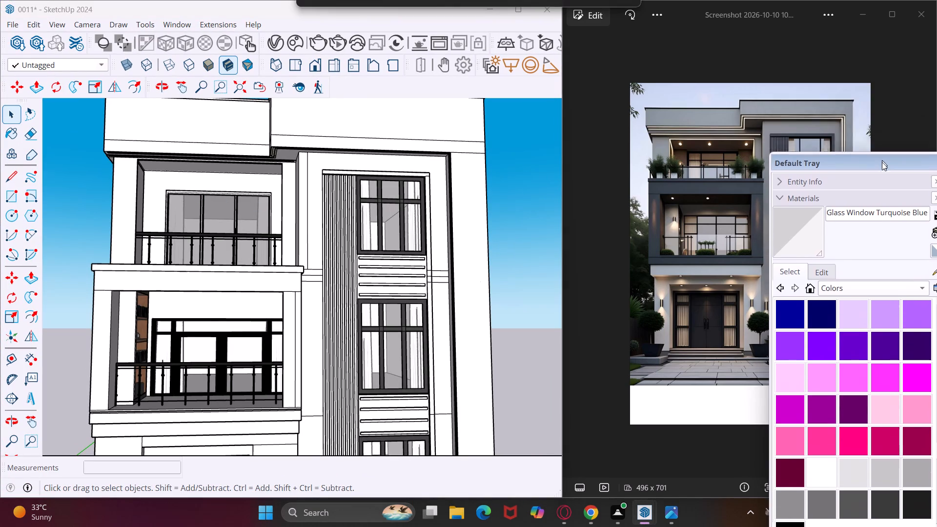
left_click_drag(882, 162, 879, 374)
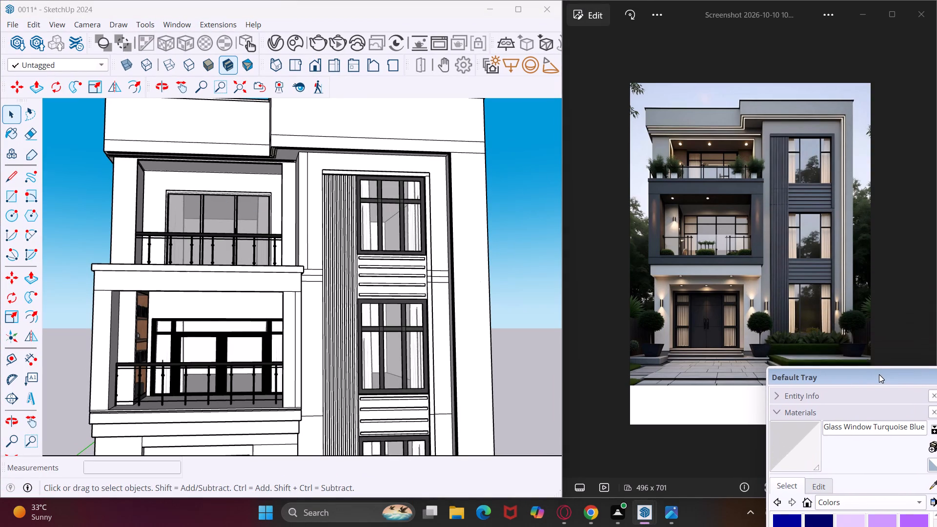
left_click_drag(879, 374, 879, 376)
Import the Tlon Light 650 from the downloaded Chaos Cosmos 3D models, under Lighting and Ceiling lights.
scroll(263, 328, "down", 1)
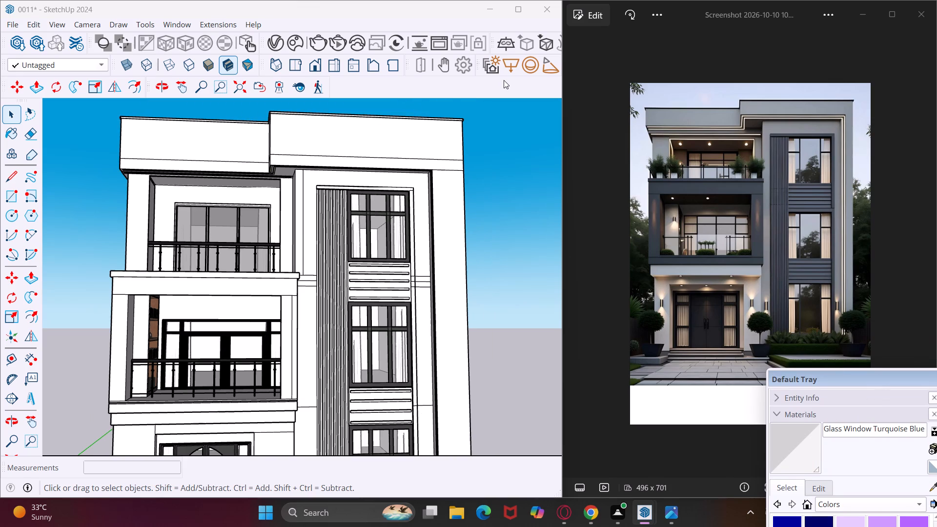
left_click(302, 40)
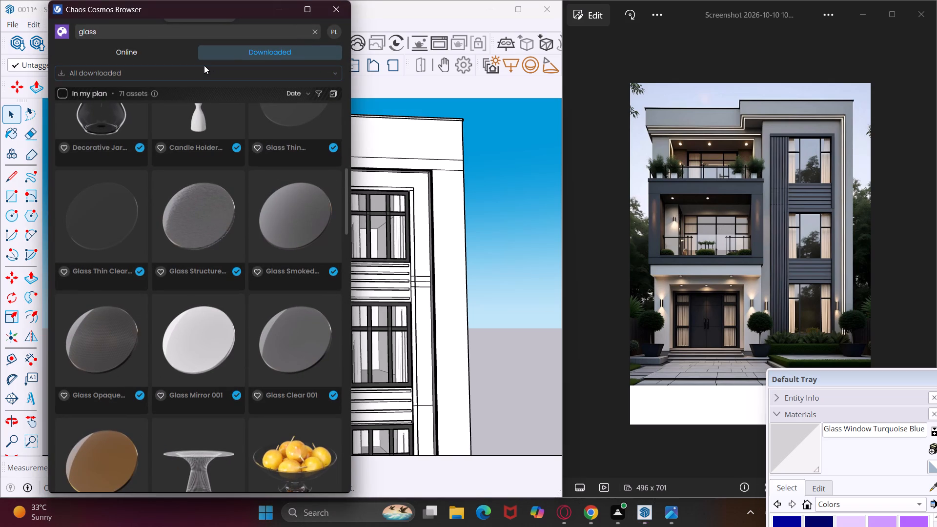
left_click(207, 72)
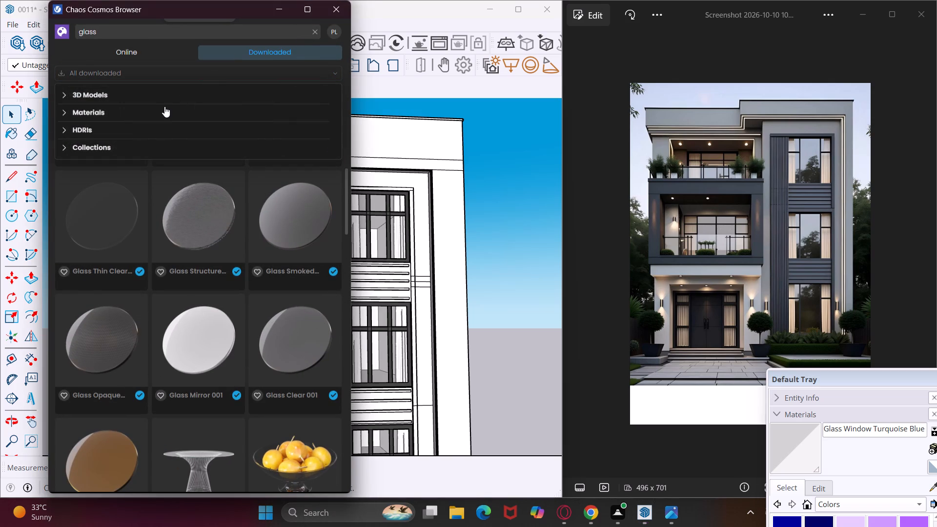
left_click(151, 99)
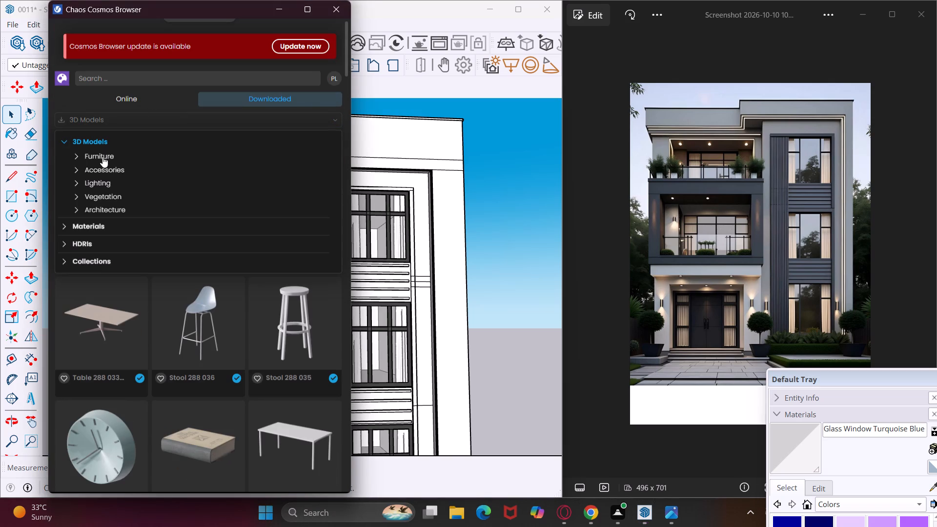
left_click(115, 185)
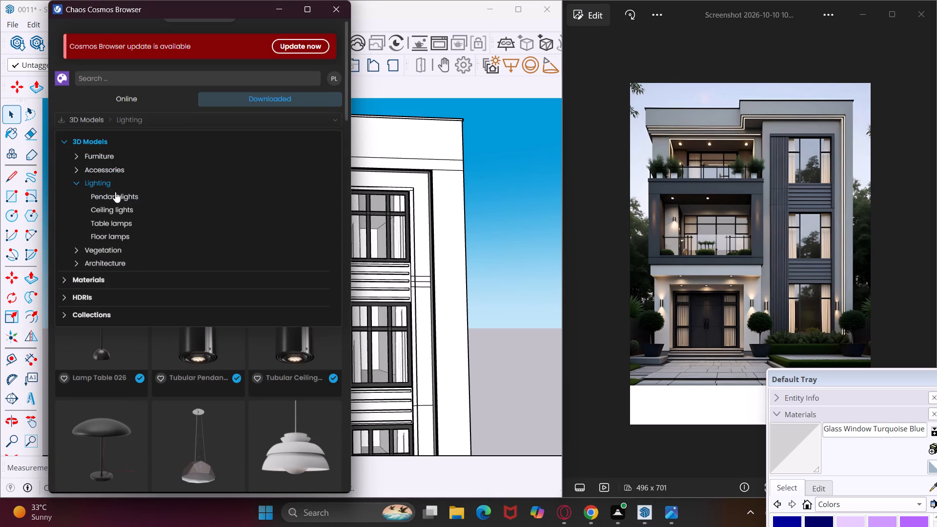
left_click(119, 204)
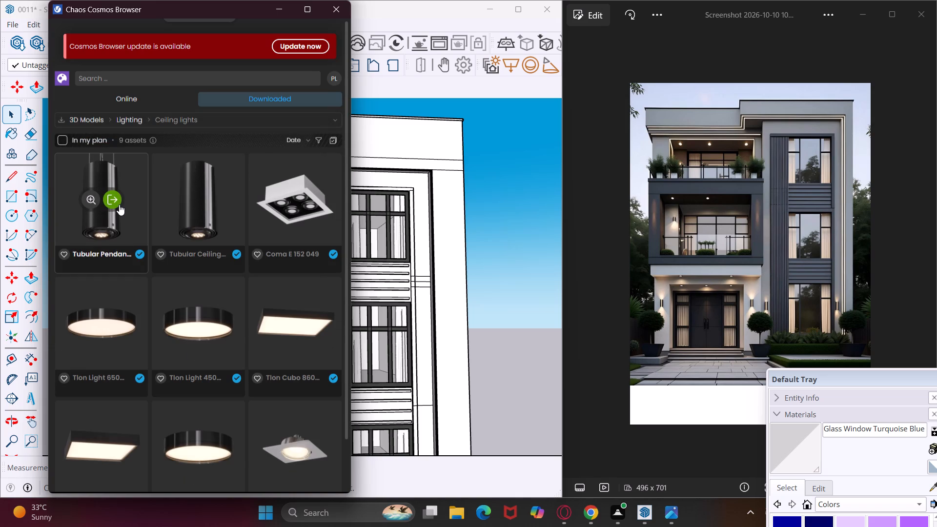
scroll(206, 278, "down", 3)
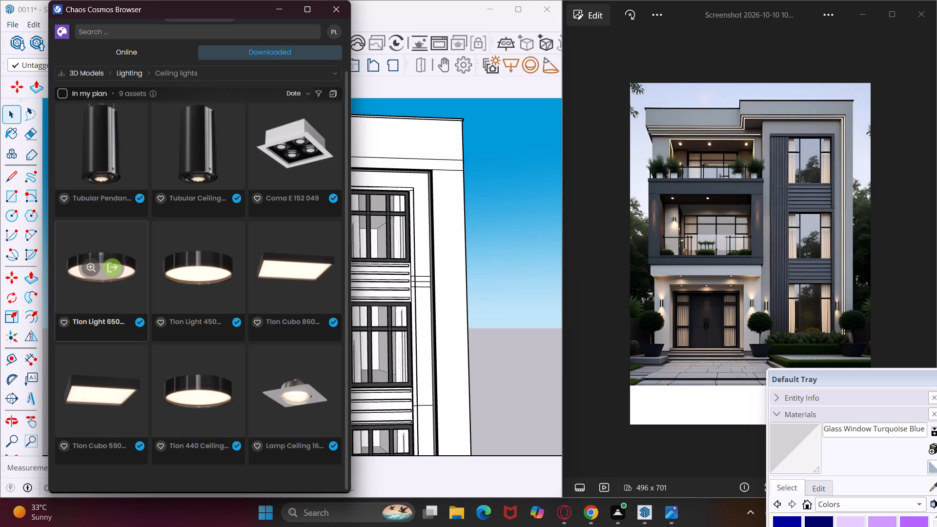
left_click(113, 263)
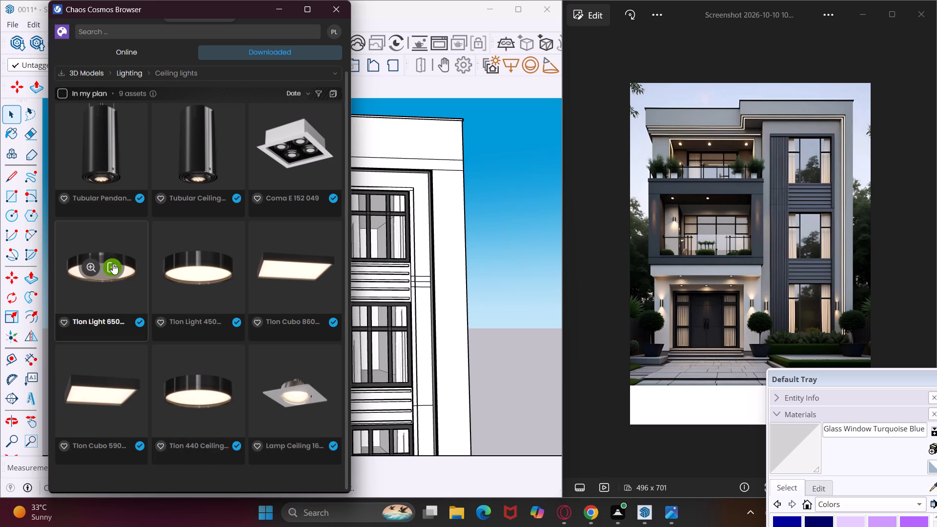
Place the ceiling light on the wooden ceiling of the middle-floor balcony.
scroll(211, 304, "down", 1)
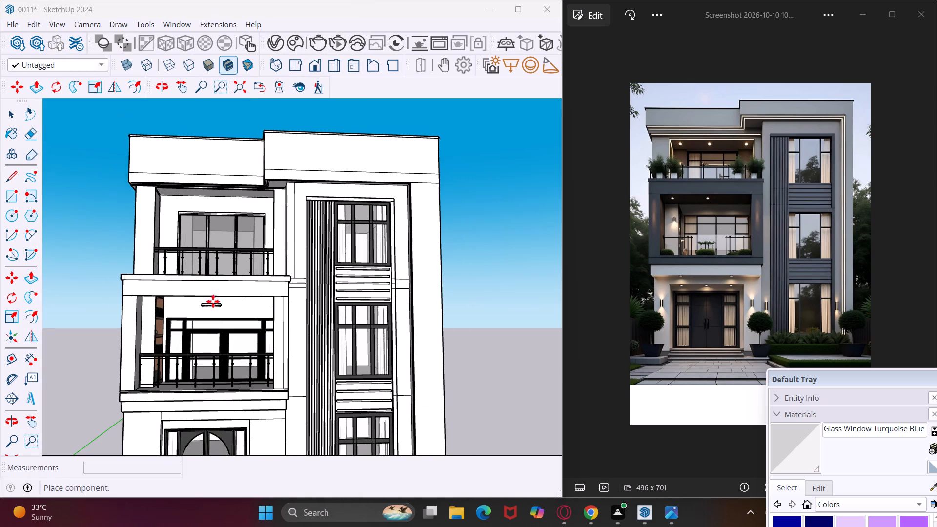
middle_click_drag(214, 299, 290, 243)
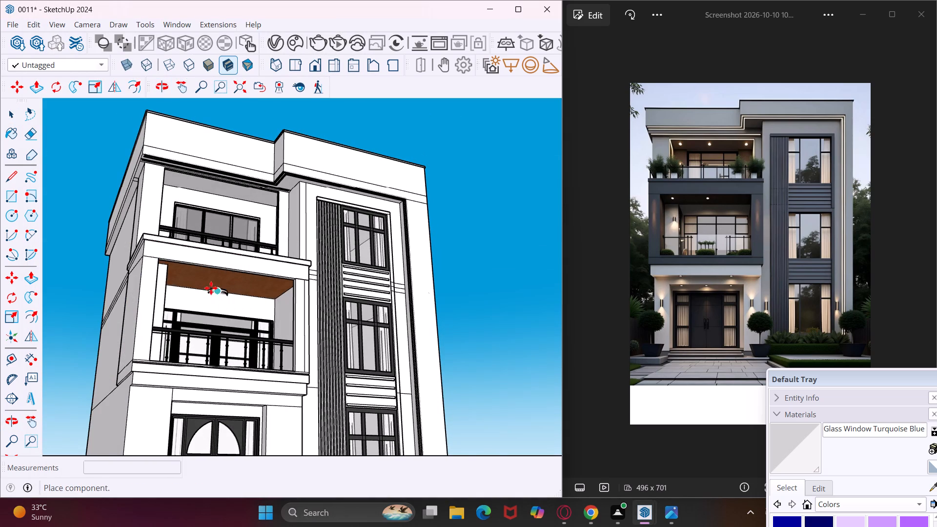
scroll(211, 285, "up", 9)
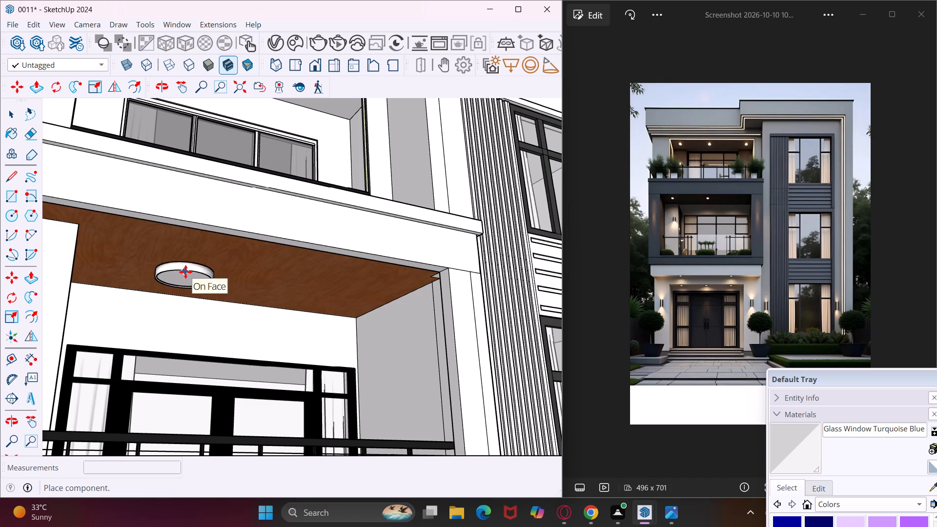
left_click(185, 272)
key("Escape")
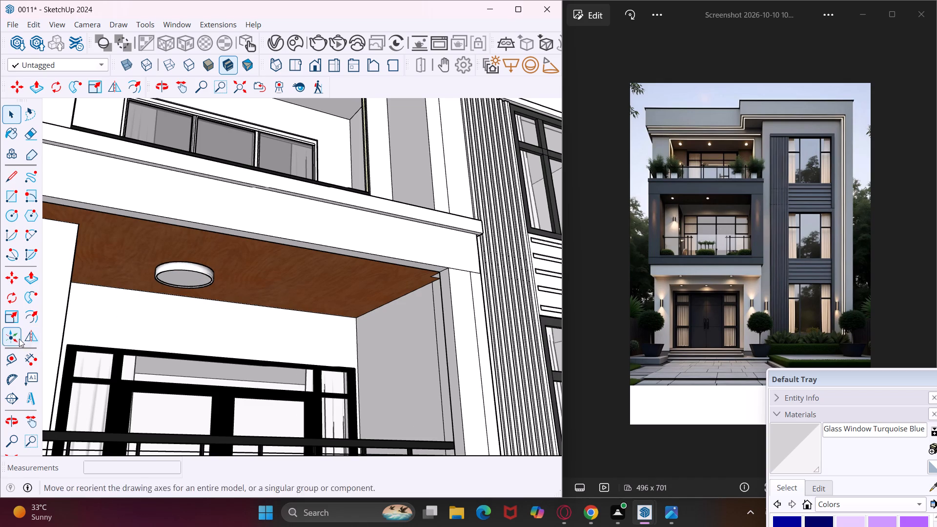
Scale the placed ceiling light down uniformly in two passes, by factors of about 0.46 and 0.69.
left_click(161, 281)
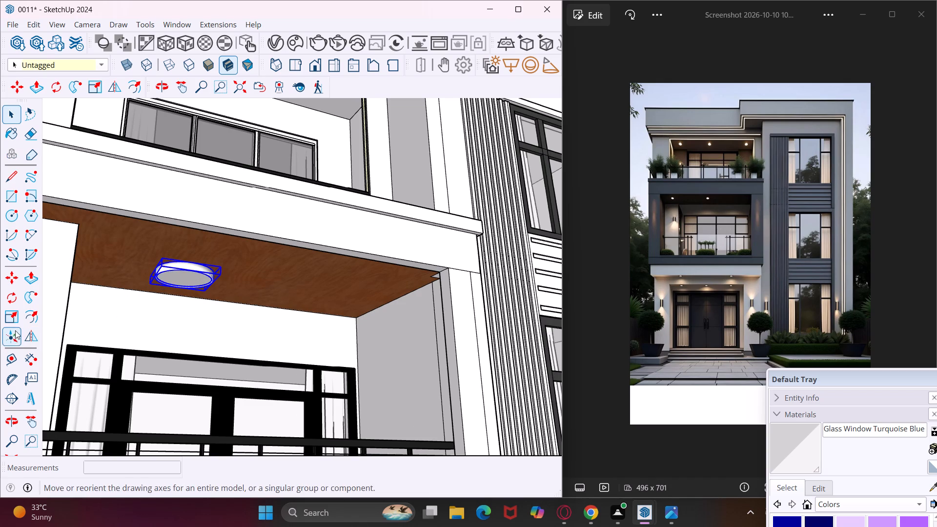
left_click(13, 322)
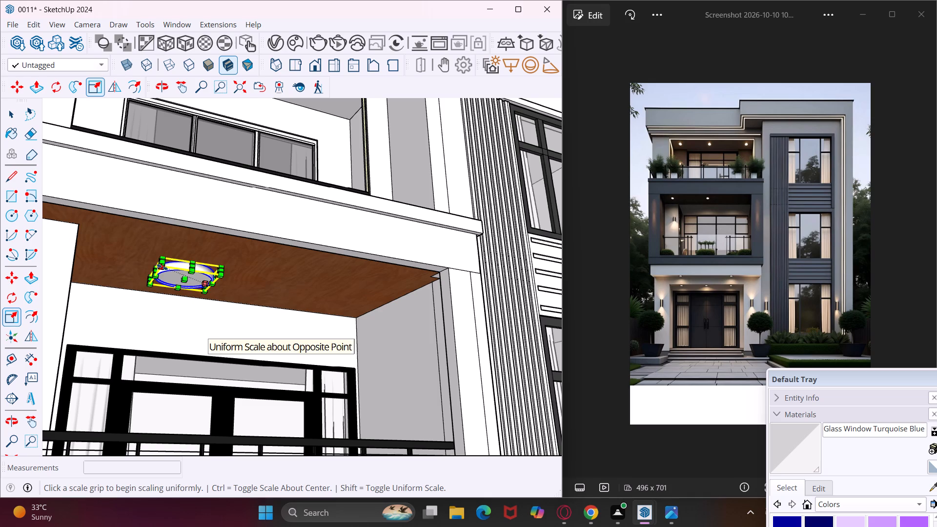
left_click_drag(162, 267, 185, 281)
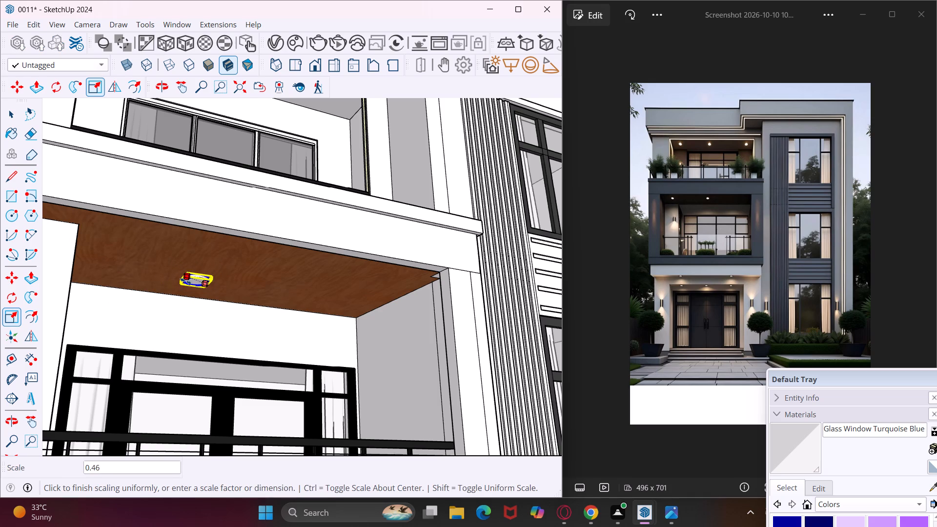
left_click_drag(185, 281, 186, 282)
scroll(192, 284, "up", 12)
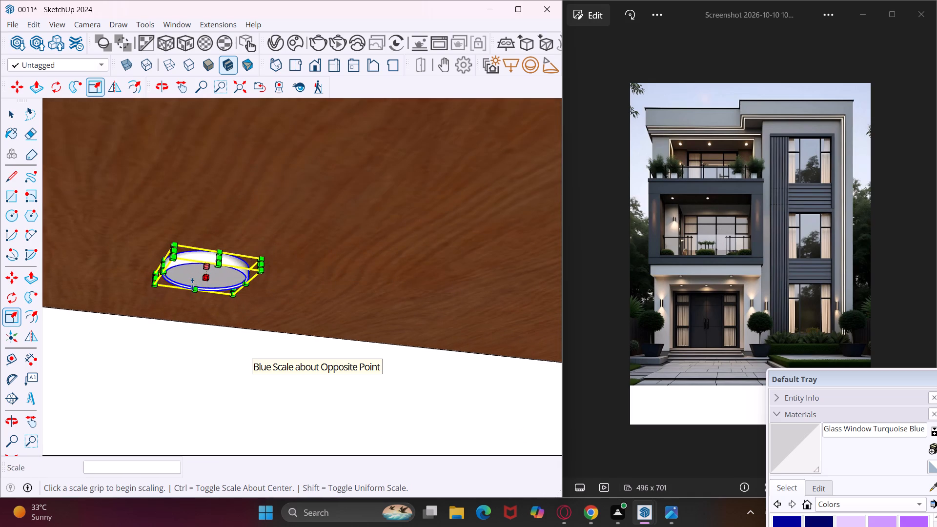
left_click_drag(171, 261, 189, 279)
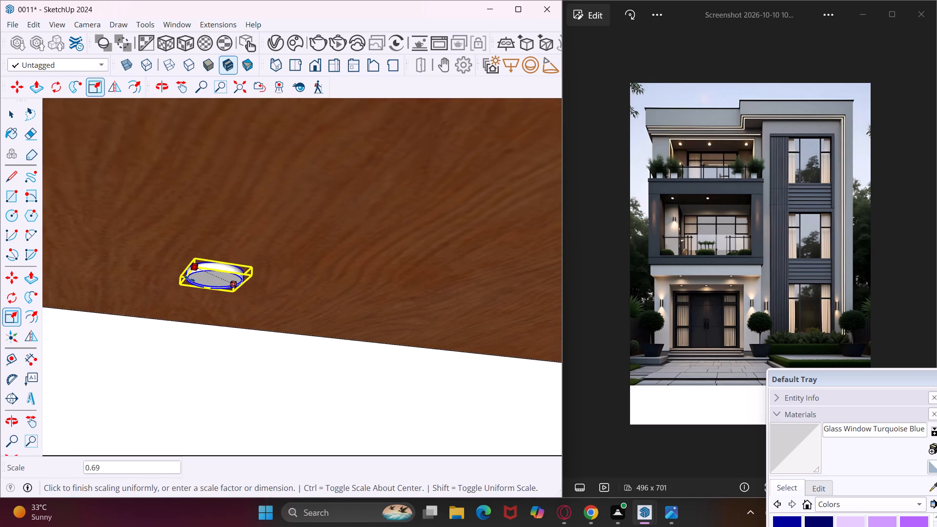
left_click_drag(189, 279, 192, 281)
middle_click_drag(204, 271, 187, 289)
scroll(186, 286, "down", 4)
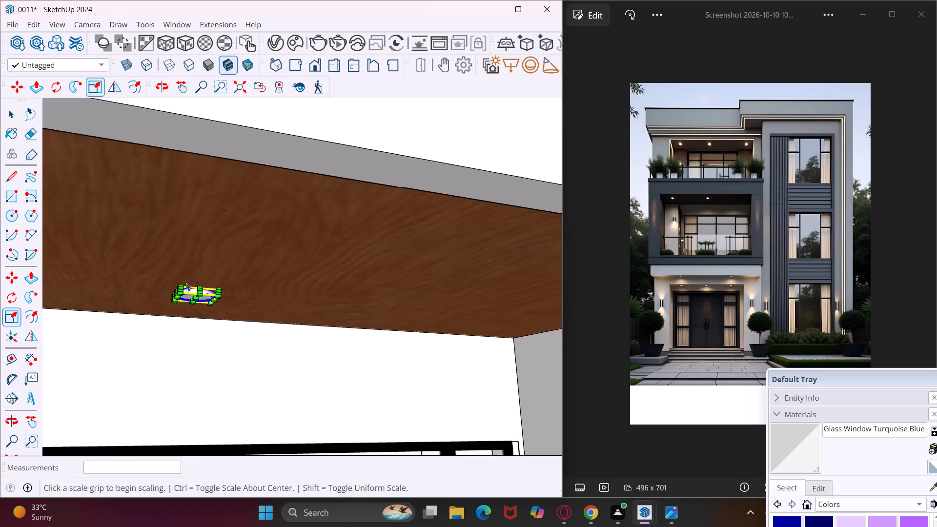
scroll(187, 280, "down", 4)
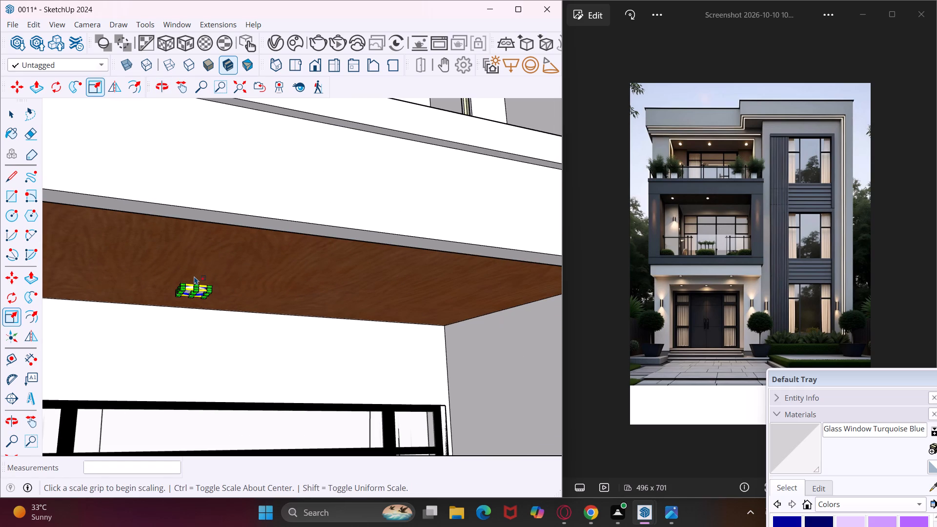
Move the ceiling light about 11/16" vertically up into the middle-floor balcony's wooden ceiling.
key("m")
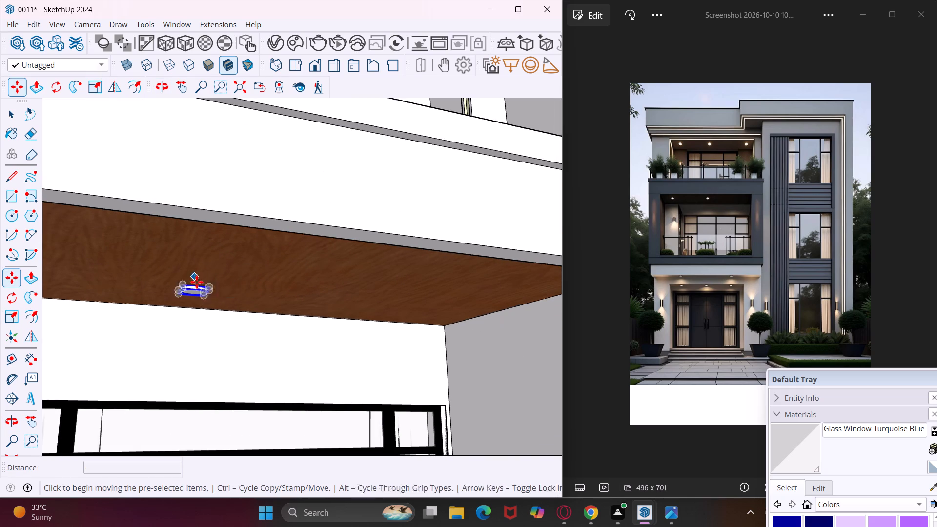
scroll(197, 282, "up", 8)
middle_click_drag(202, 278, 193, 289)
scroll(196, 298, "up", 7)
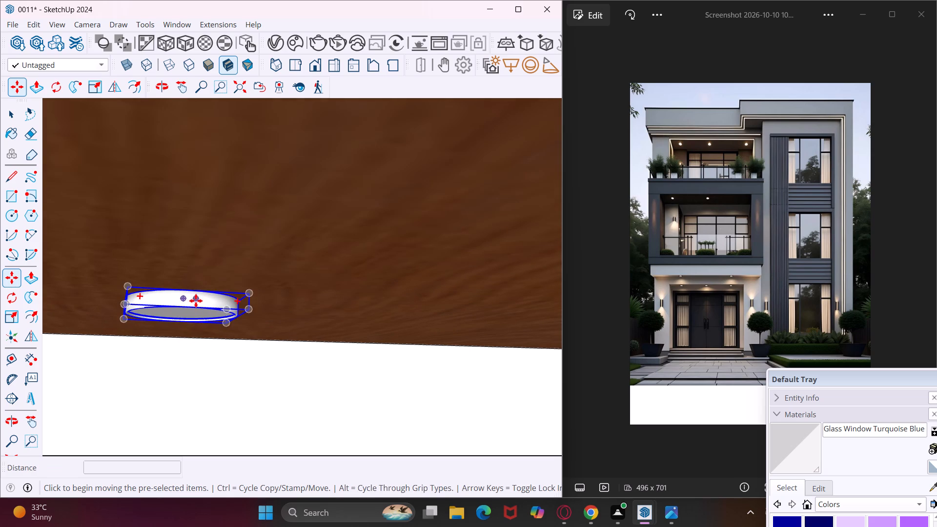
left_click(190, 300)
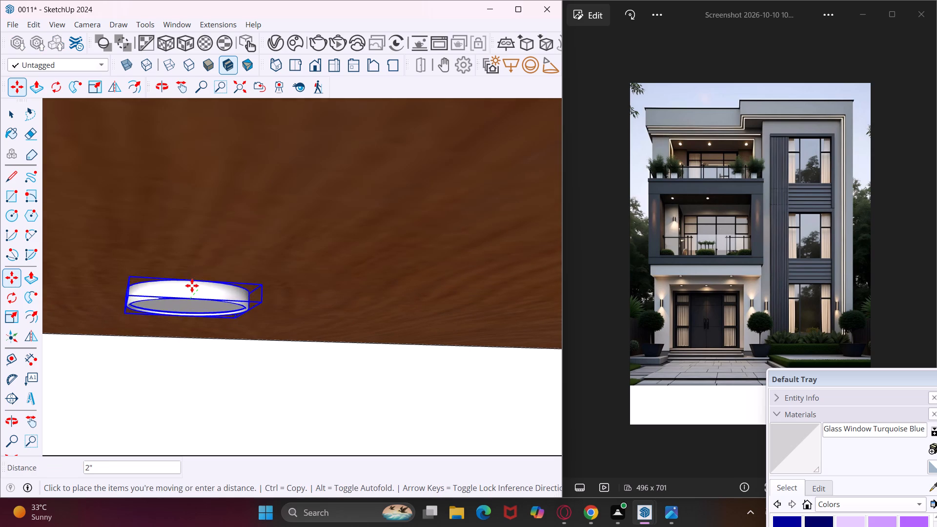
scroll(192, 285, "up", 2)
middle_click_drag(192, 285, 183, 298)
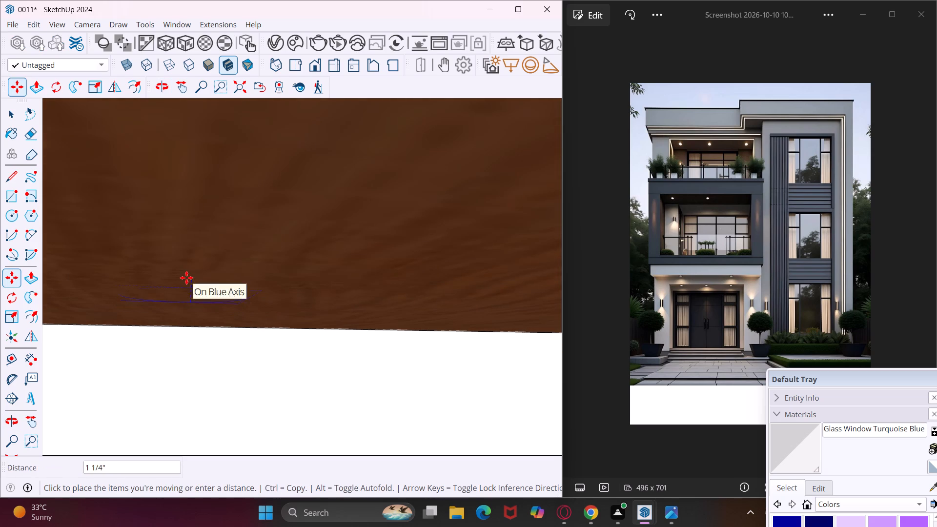
scroll(187, 283, "up", 3)
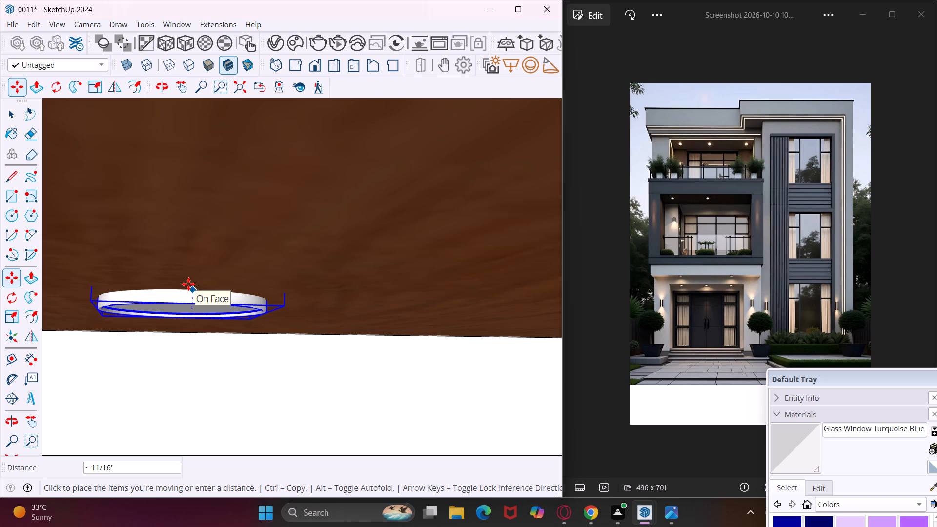
left_click(189, 283)
Move the ceiling light about 1' 8 13/16" across the wooden ceiling toward the balcony's front edge.
scroll(217, 277, "down", 1)
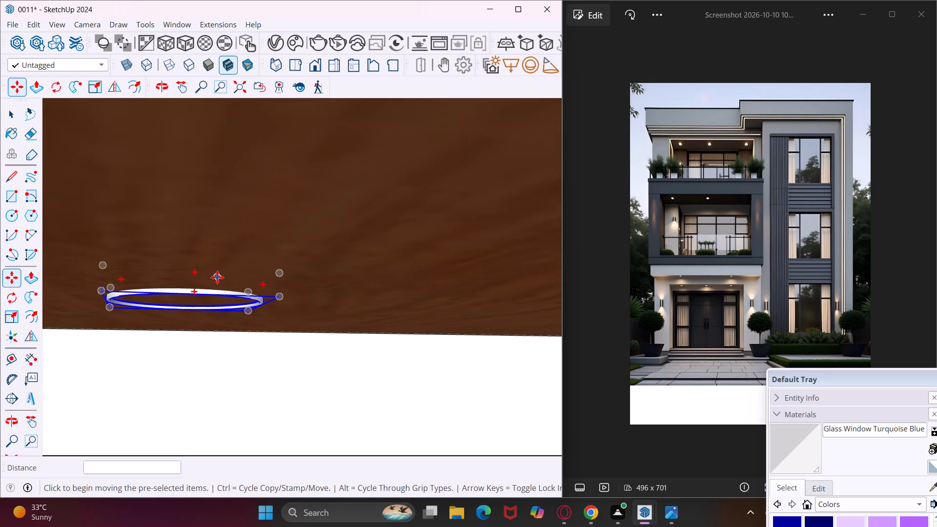
scroll(217, 277, "down", 13)
scroll(222, 266, "up", 1)
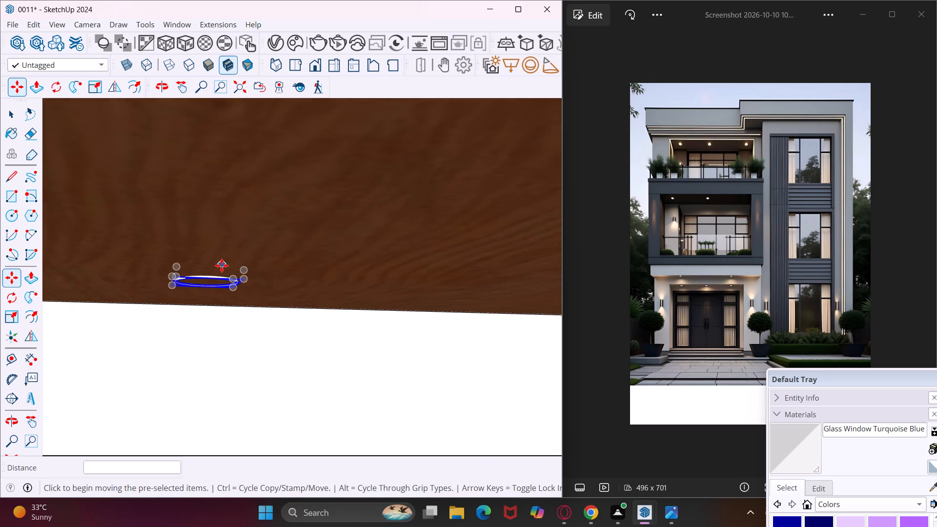
scroll(222, 265, "down", 10)
middle_click_drag(222, 264, 251, 233)
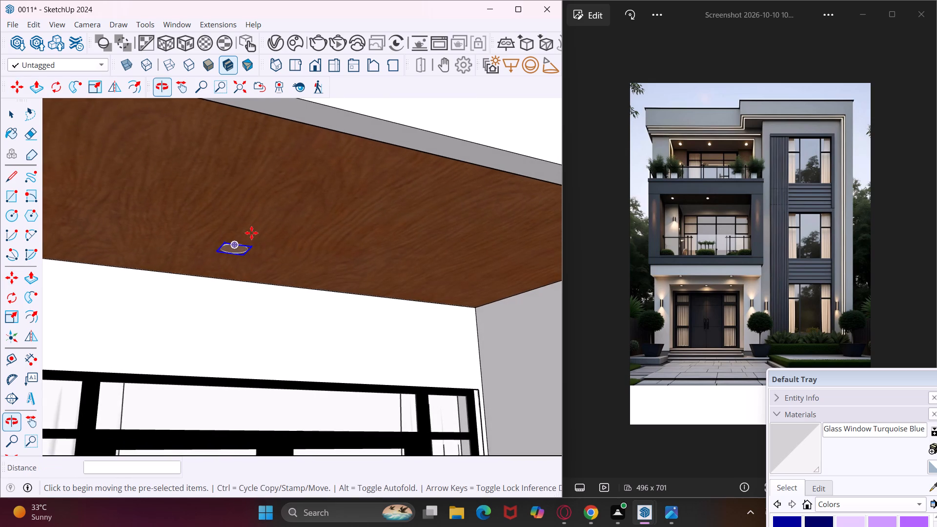
scroll(251, 232, "down", 4)
left_click(268, 240)
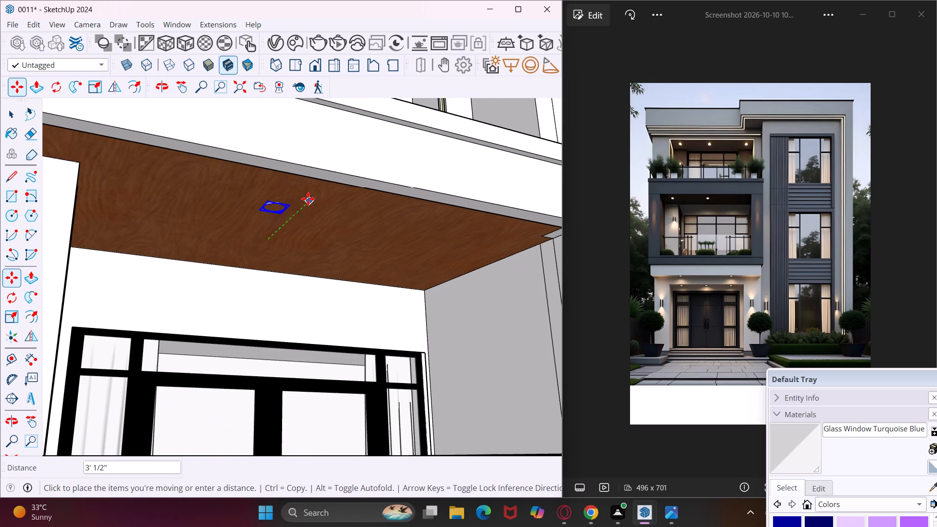
left_click(289, 219)
Copy the ceiling light about 4' 3 1/4" along the wooden ceiling toward the bookshelf side of the balcony.
middle_click_drag(302, 220, 222, 228)
scroll(229, 223, "down", 4)
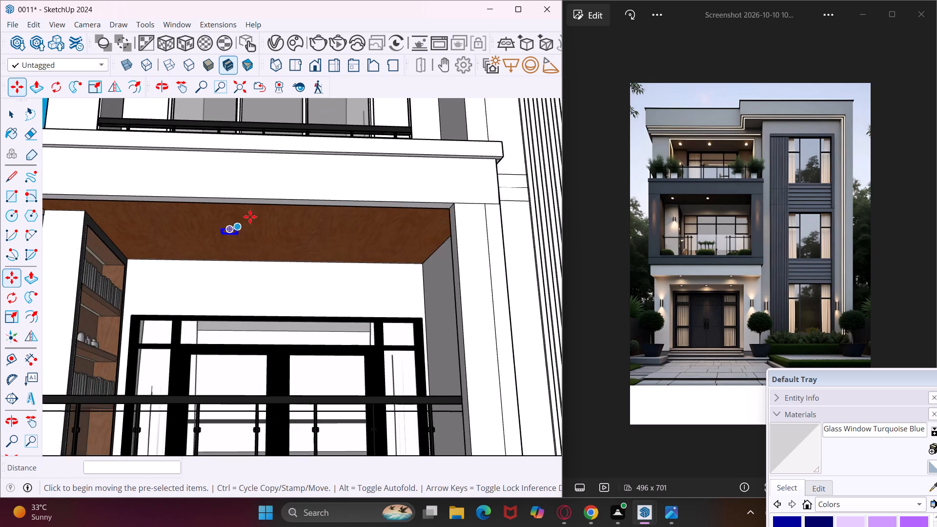
left_click(276, 223)
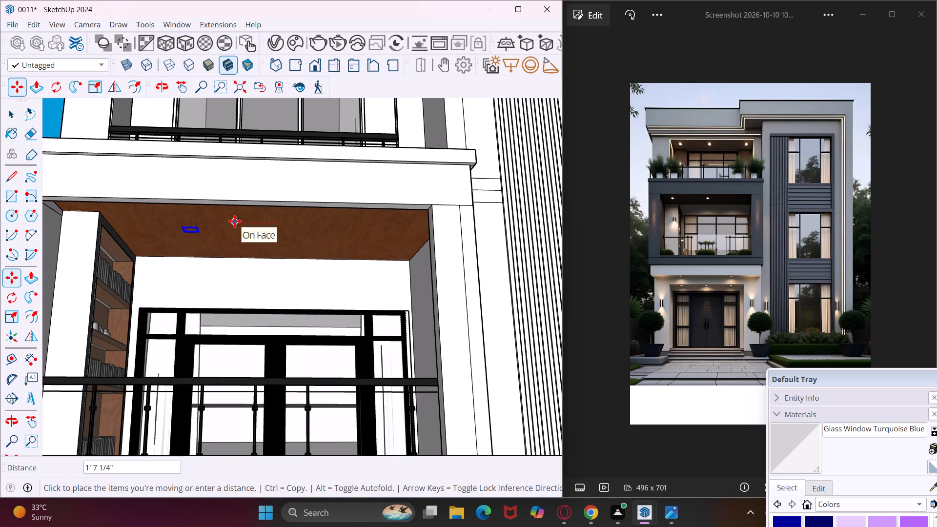
left_click(165, 220)
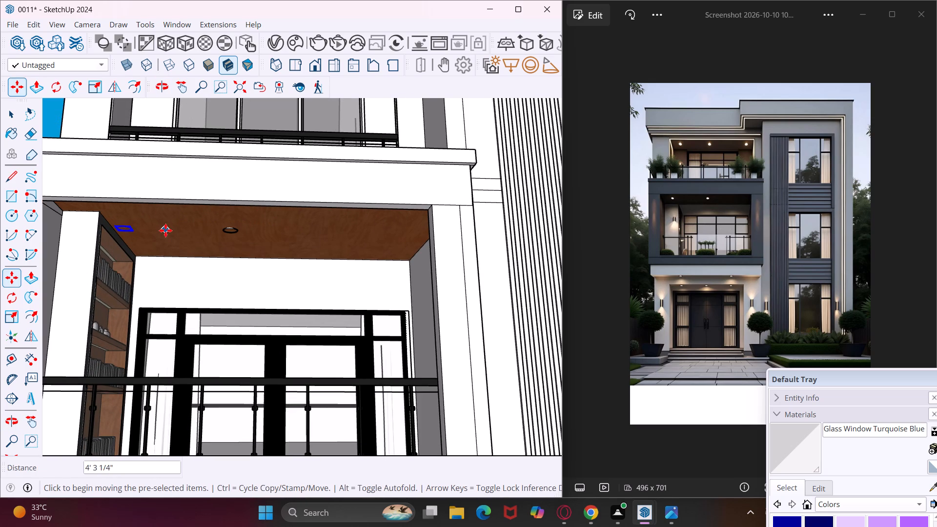
Move the copied ceiling light about 3' 2 1/4" toward the front edge of the balcony ceiling.
left_click(165, 230)
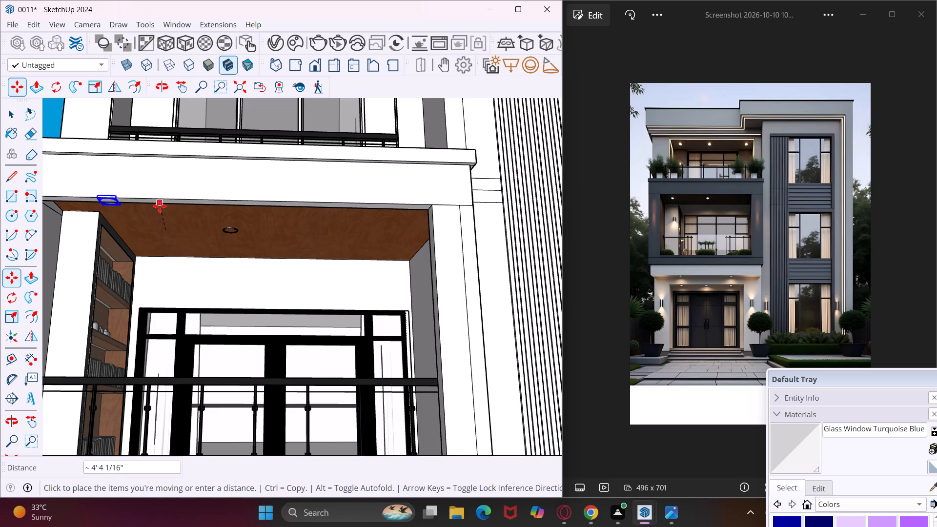
middle_click_drag(160, 206, 273, 130)
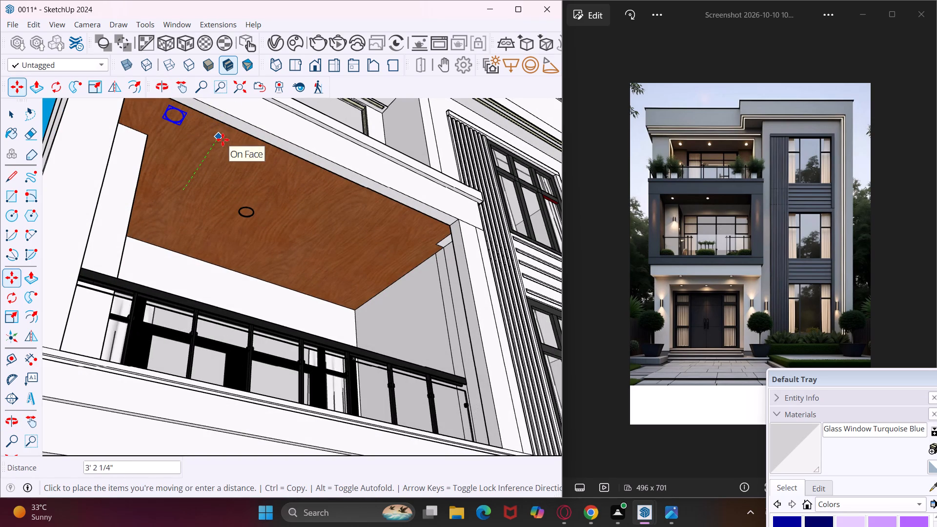
left_click(223, 140)
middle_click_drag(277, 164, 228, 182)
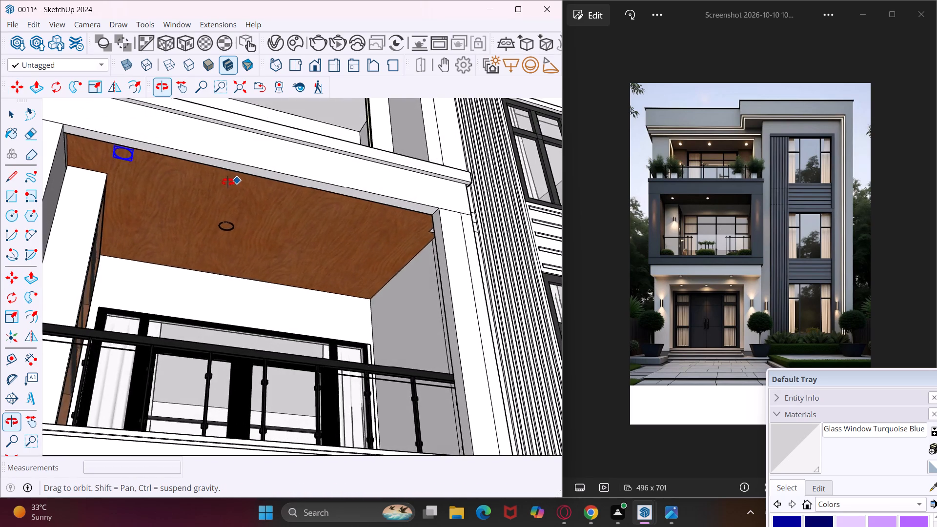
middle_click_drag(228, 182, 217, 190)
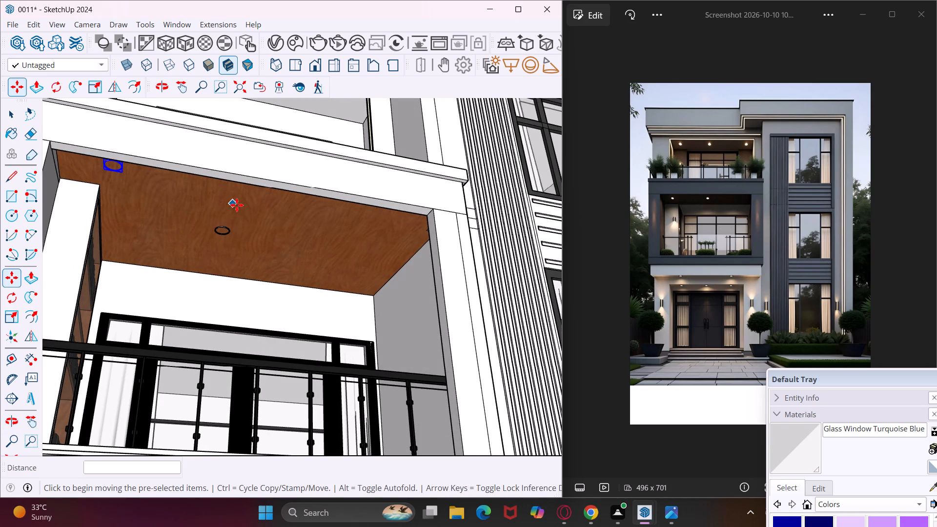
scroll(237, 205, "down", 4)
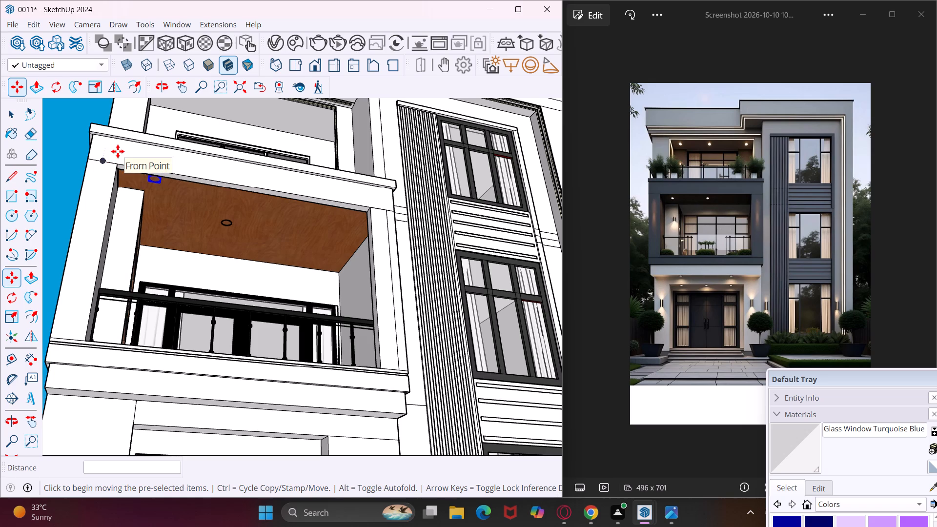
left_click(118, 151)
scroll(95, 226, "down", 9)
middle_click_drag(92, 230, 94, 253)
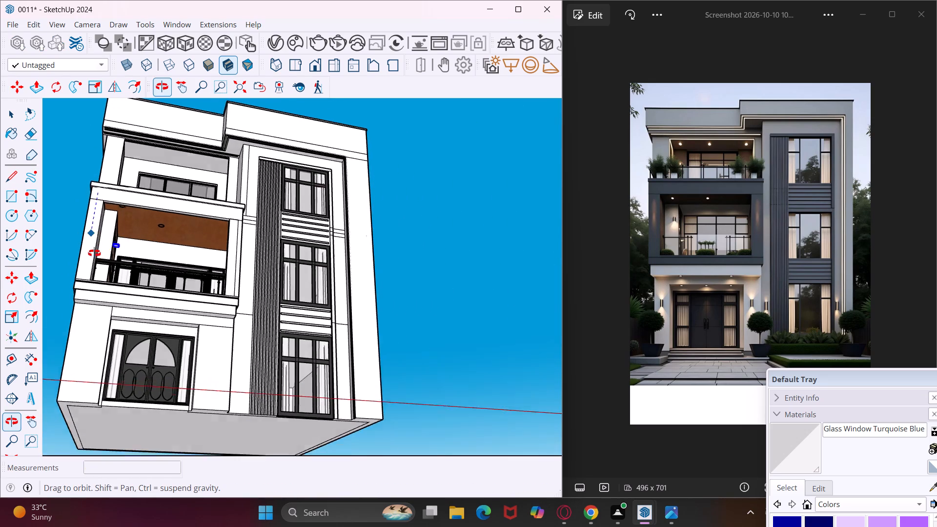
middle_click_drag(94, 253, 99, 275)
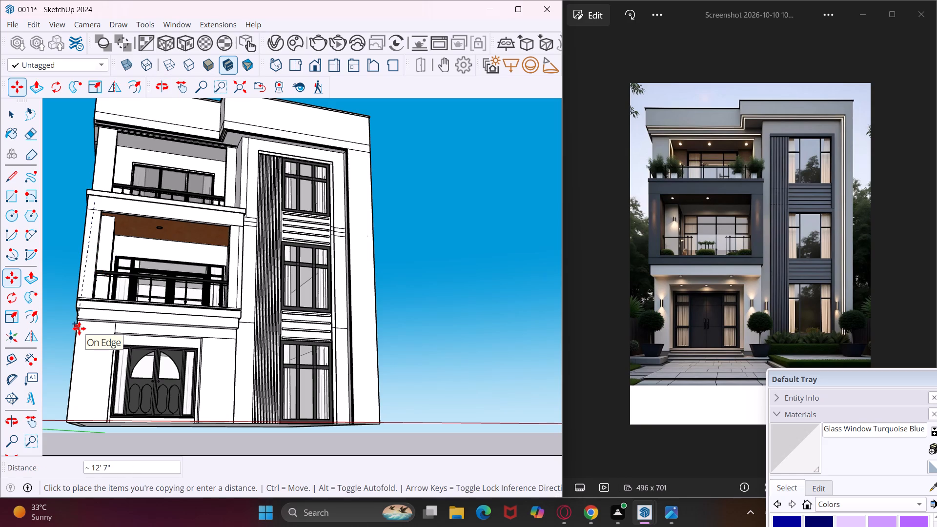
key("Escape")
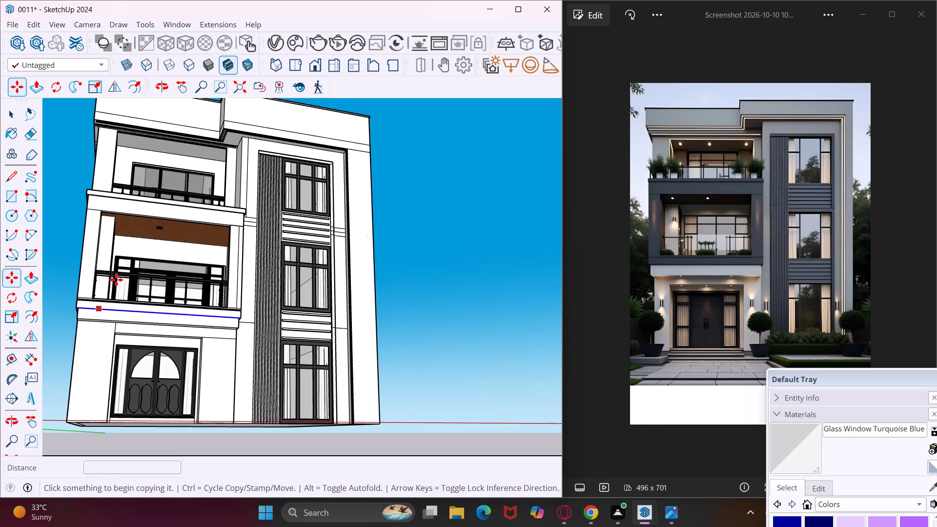
Copy the front light on the balcony ceiling about 12' 7" down onto the soffit above the entrance door.
scroll(124, 228, "up", 7)
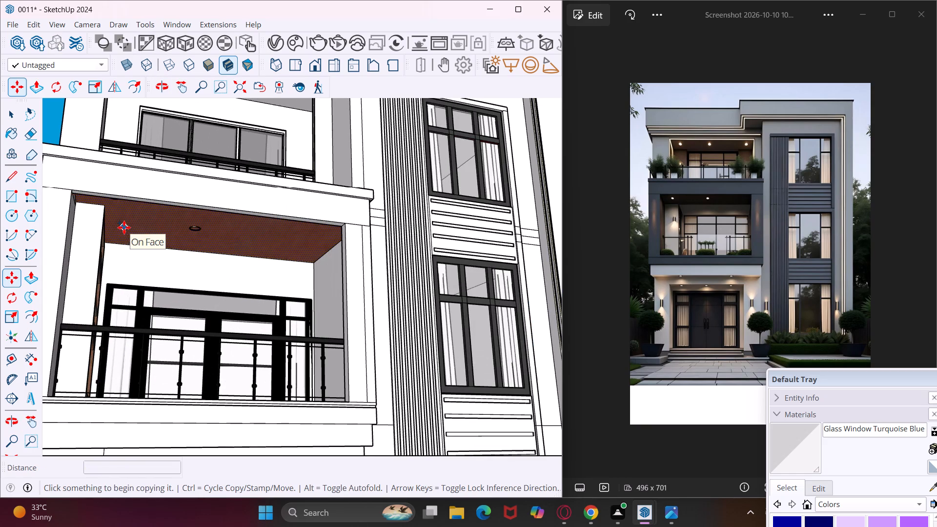
middle_click_drag(137, 214, 162, 175)
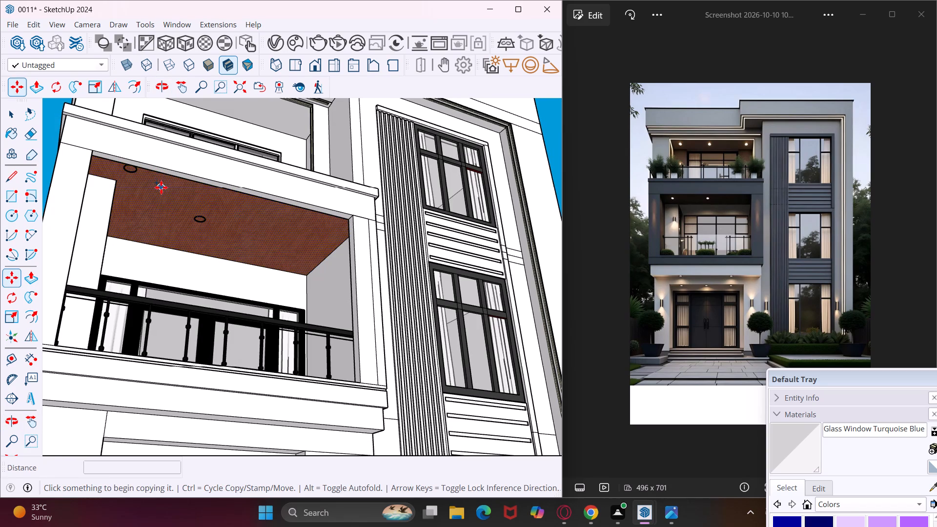
key("Escape")
key("space")
left_click(135, 173)
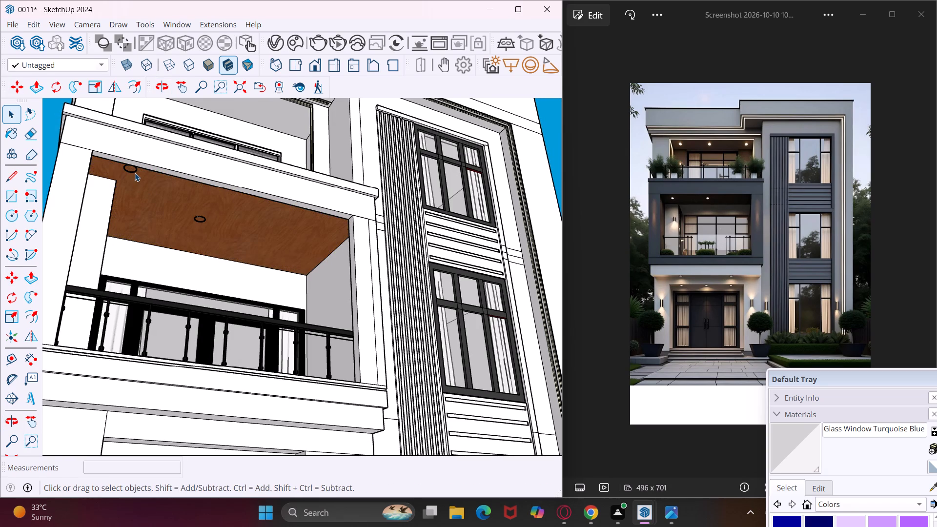
key("m")
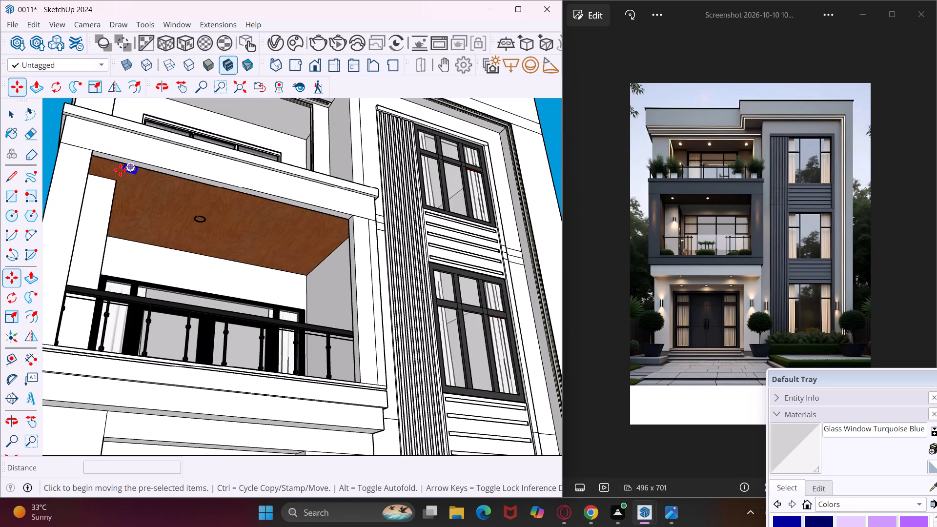
left_click(119, 170)
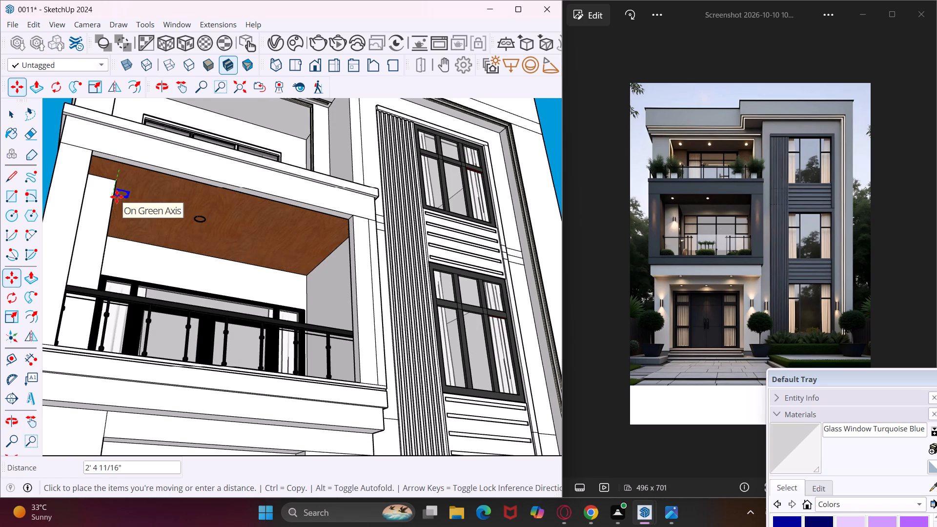
scroll(116, 197, "down", 6)
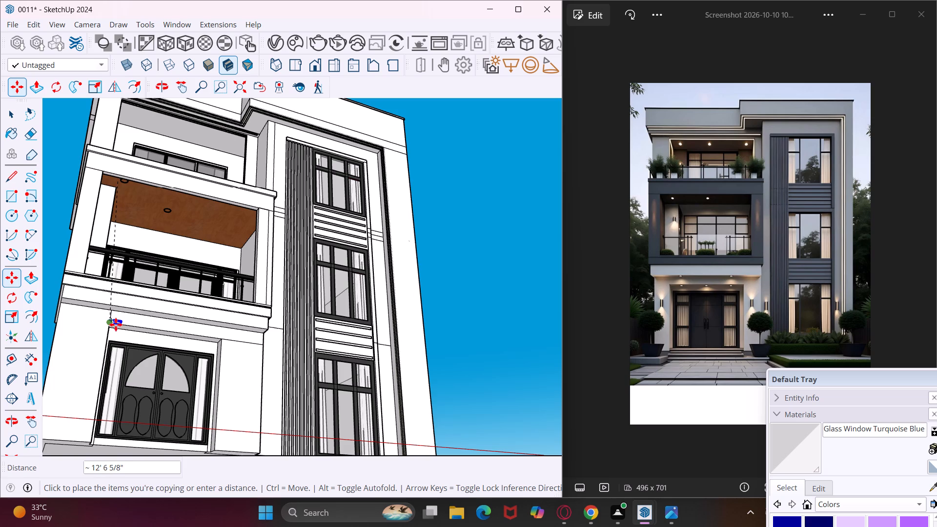
scroll(116, 324, "up", 16)
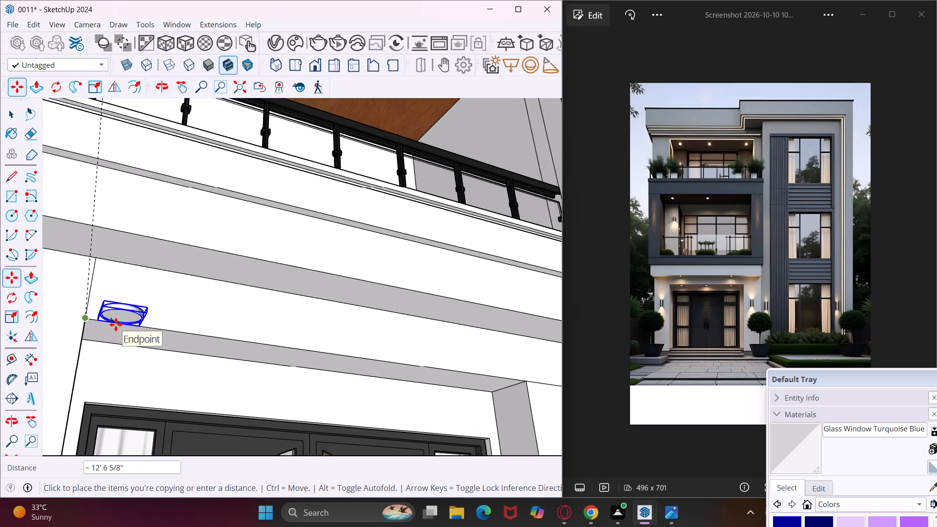
middle_click_drag(116, 324, 155, 273)
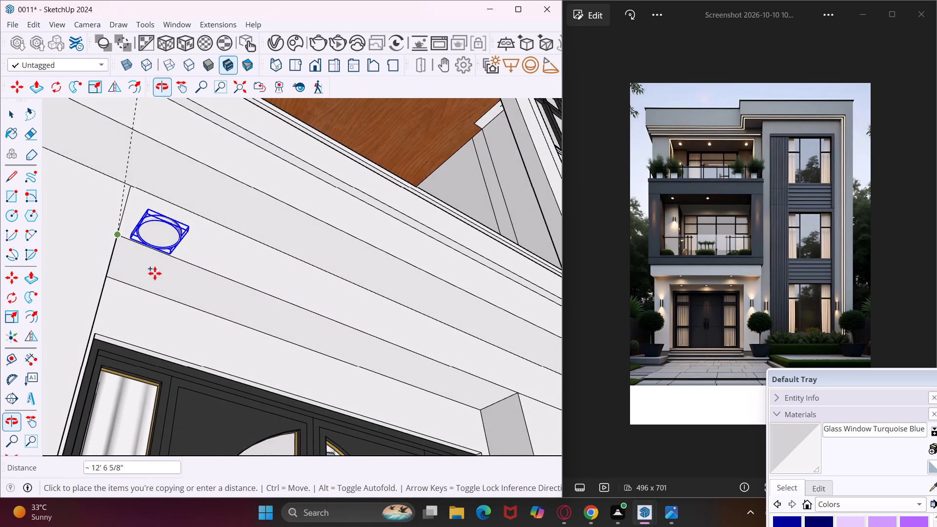
scroll(136, 294, "up", 4)
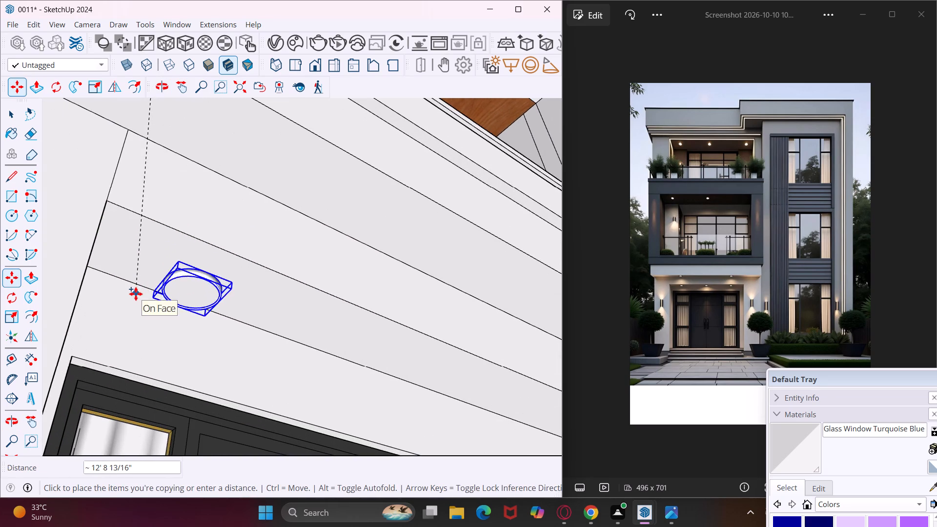
left_click(118, 272)
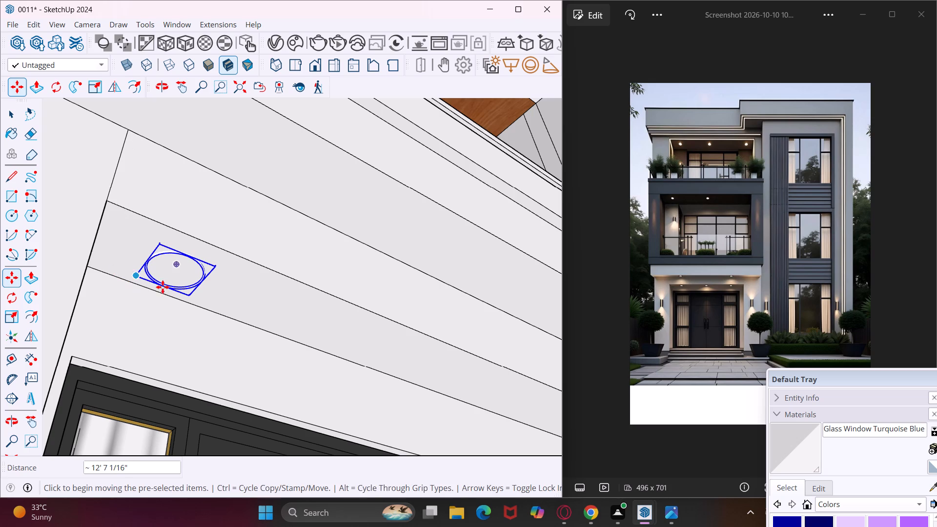
Move the entrance light about 5 13/16" along the soffit, away from its nearer end.
middle_click_drag(232, 279, 128, 286)
scroll(125, 284, "down", 8)
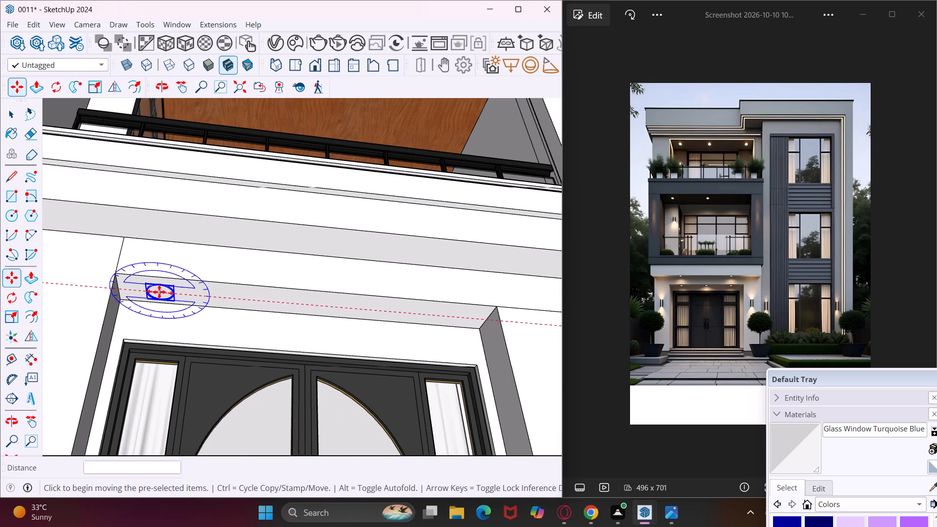
left_click(193, 299)
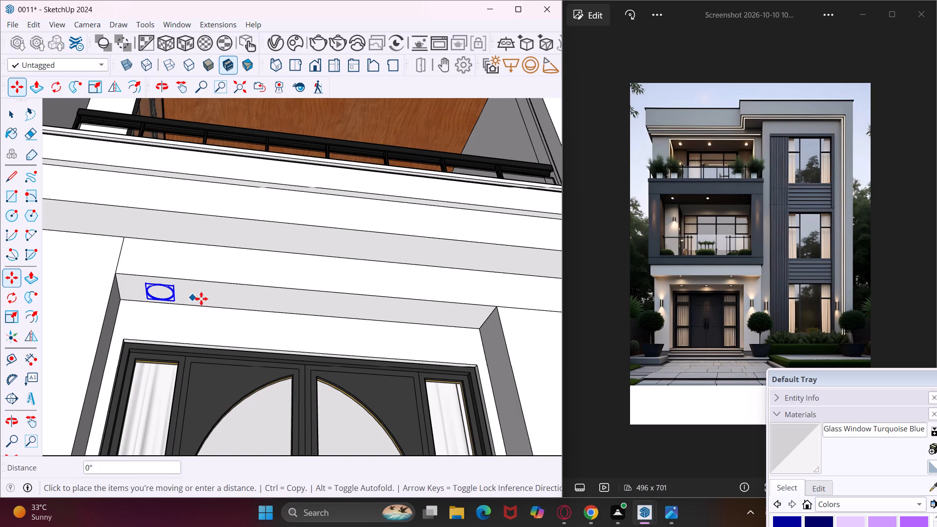
left_click(215, 299)
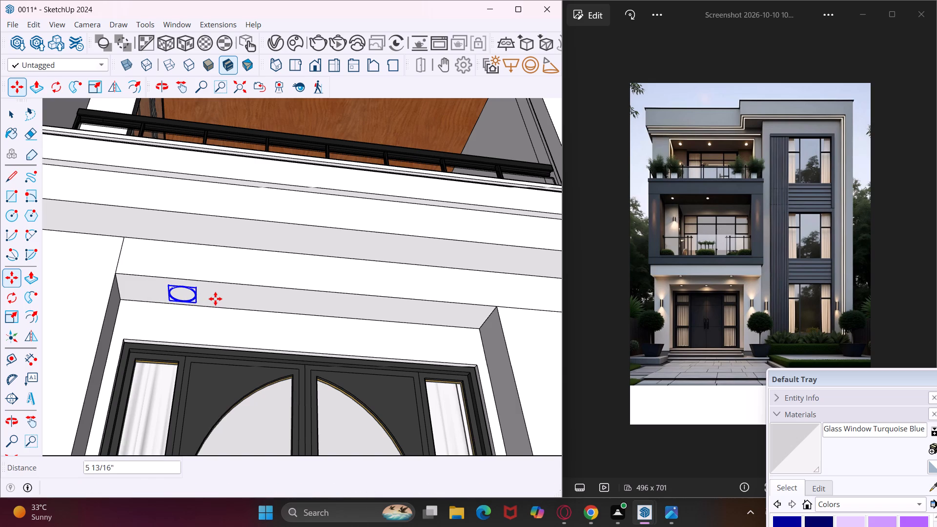
Copy the entrance light about 2' 8 1/2" along the soffit and nudge the copy slightly further, above the middle of the double door.
left_click(215, 299)
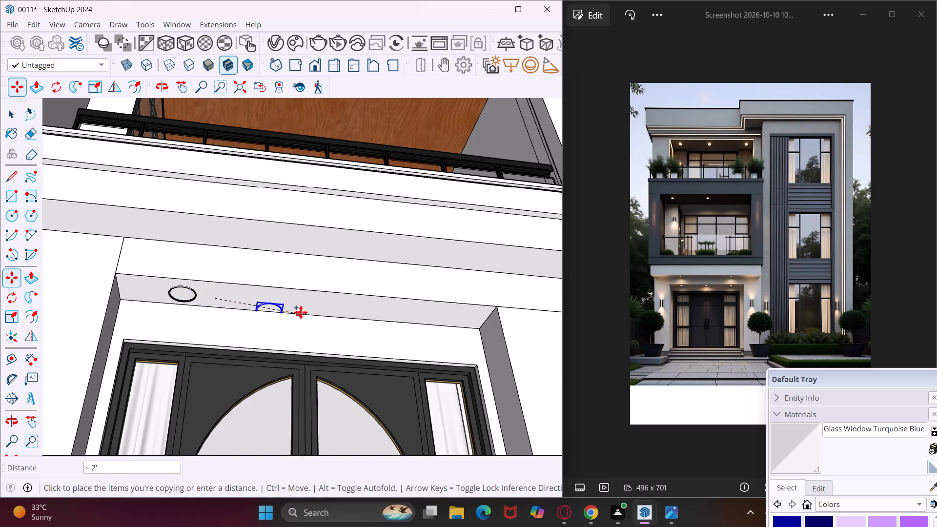
left_click(333, 309)
left_click(332, 311)
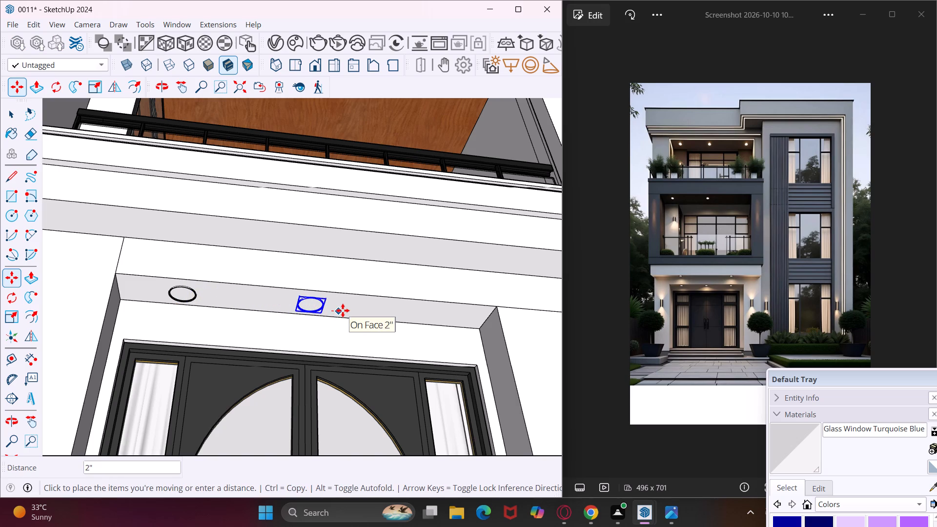
left_click(346, 310)
Copy the middle entrance light about 2' 10 15/16" along the soffit toward its far end.
left_click(346, 310)
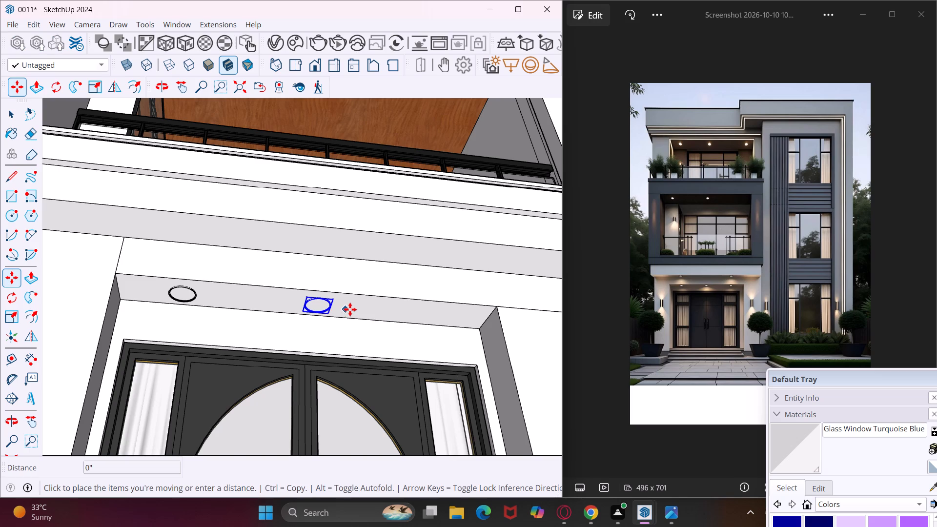
left_click(466, 321)
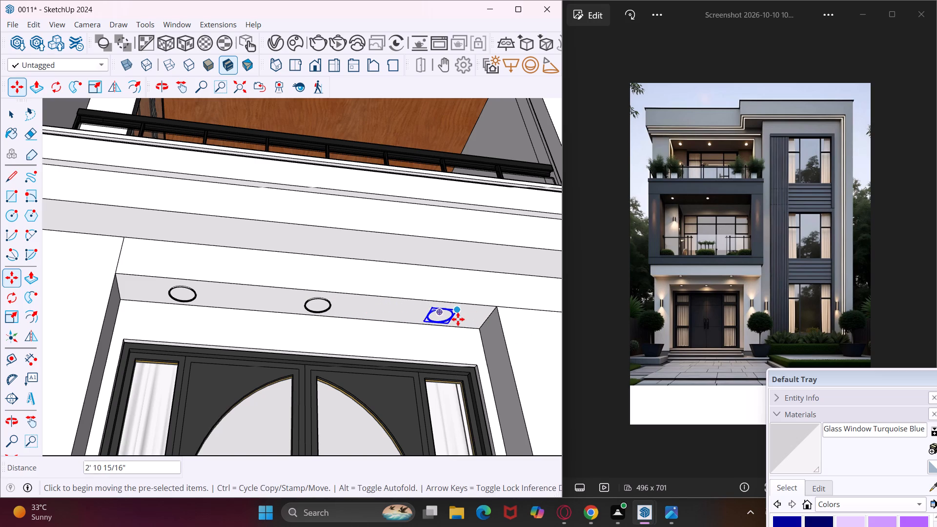
Copy the end entrance light about 2' 8 7/16" onto the underside of the projecting balcony slab, beyond the door recess.
left_click(470, 320)
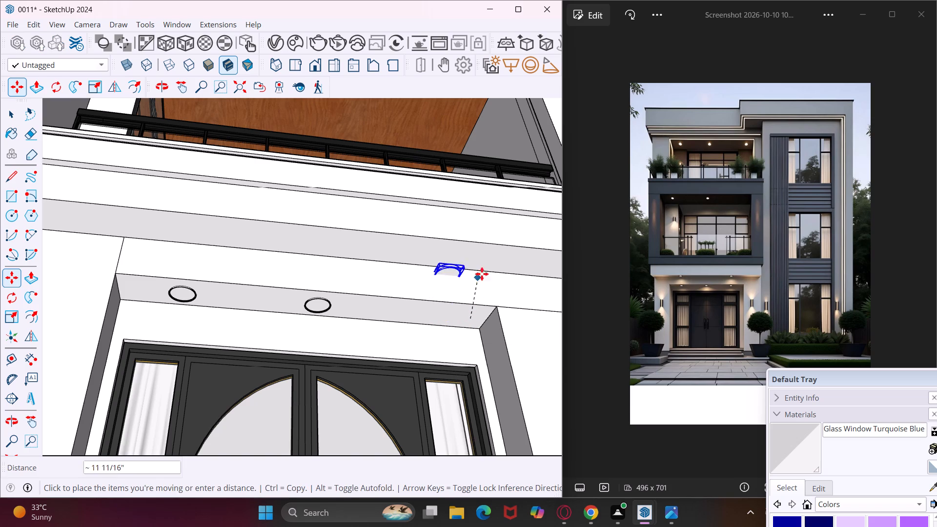
middle_click_drag(483, 259, 443, 253)
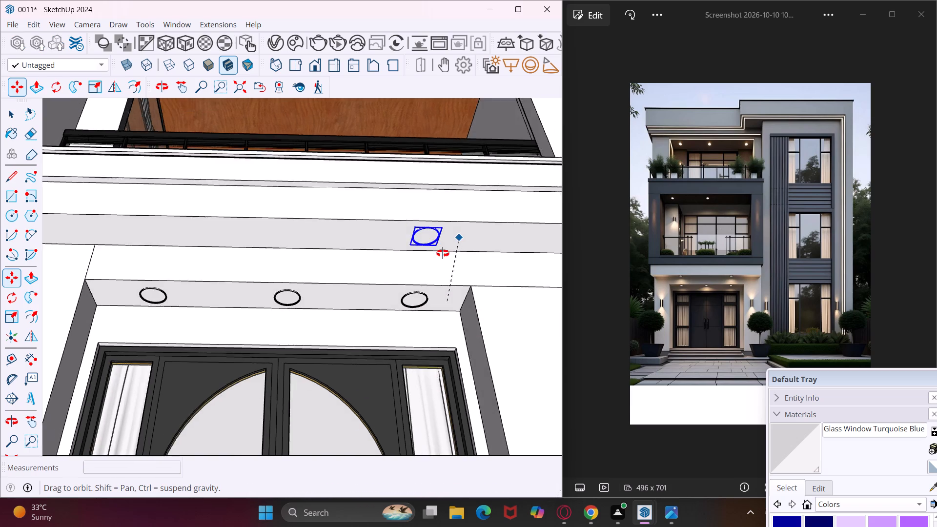
middle_click_drag(443, 253, 331, 265)
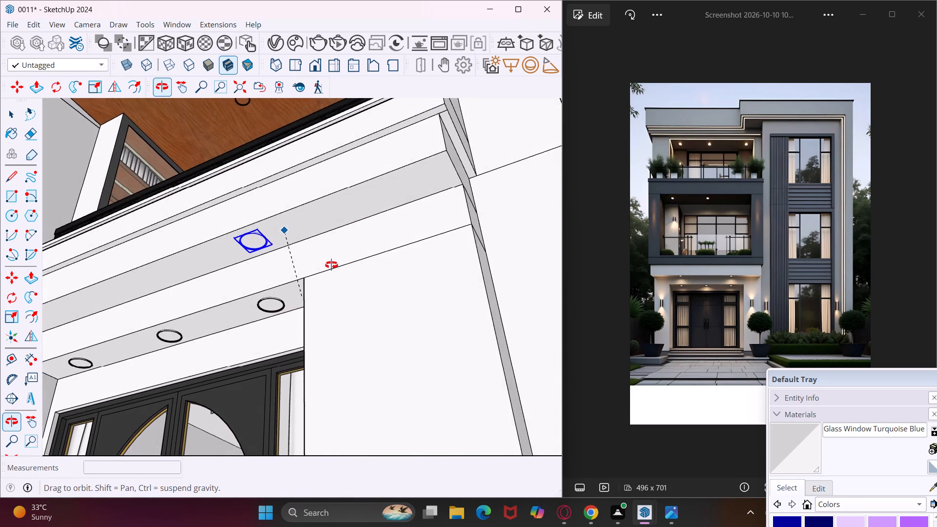
middle_click_drag(331, 265, 333, 266)
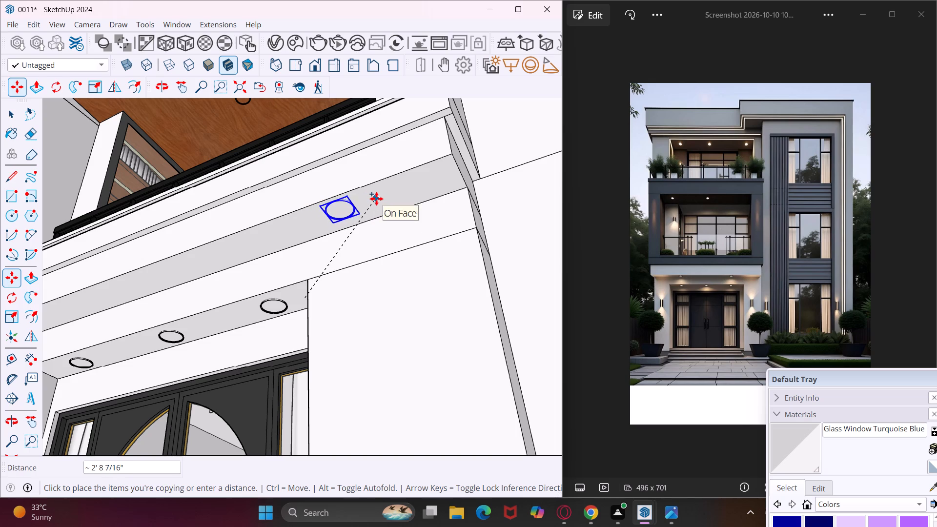
left_click(372, 199)
Copy the balcony slab's underside light about 10' 5 1/16" along the slab to its opposite end.
middle_click_drag(372, 199, 387, 198)
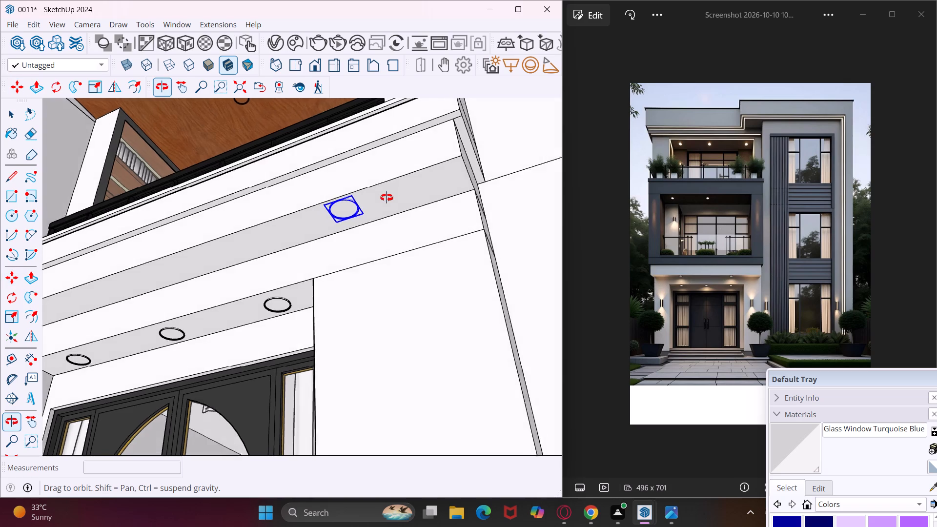
middle_click_drag(387, 198, 497, 190)
scroll(368, 215, "down", 4)
middle_click_drag(357, 217, 402, 222)
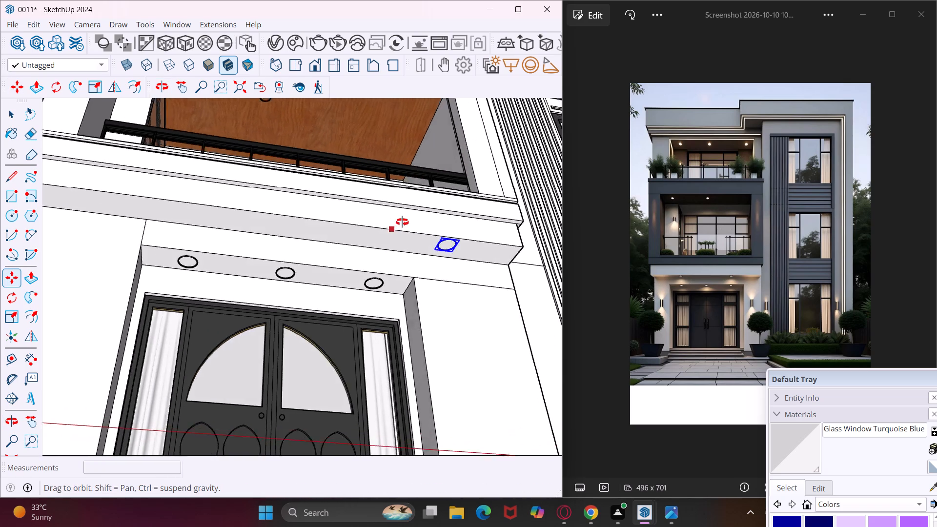
middle_click_drag(402, 222, 437, 231)
left_click(440, 267)
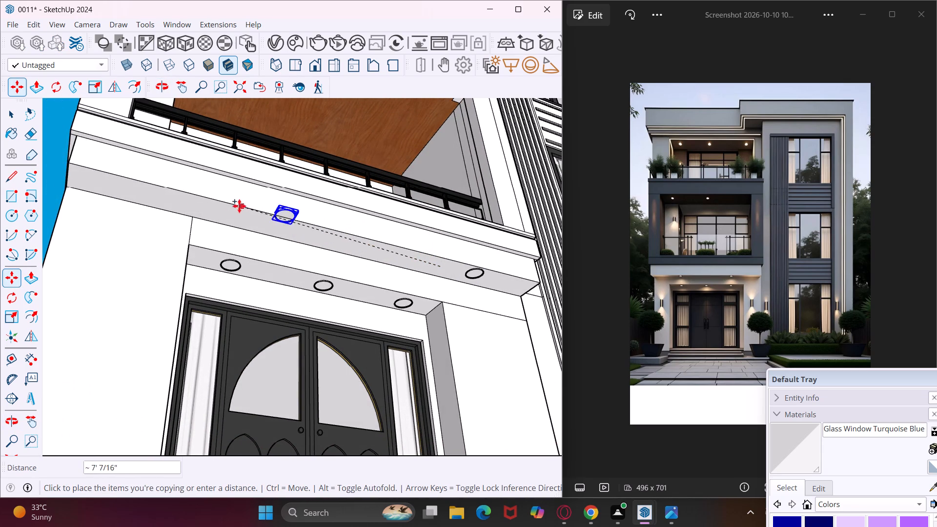
left_click(117, 188)
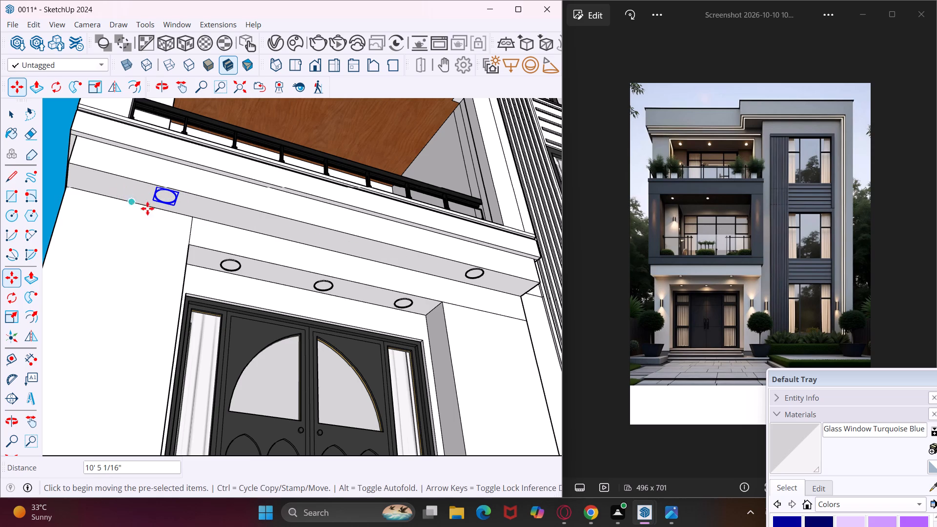
key("space")
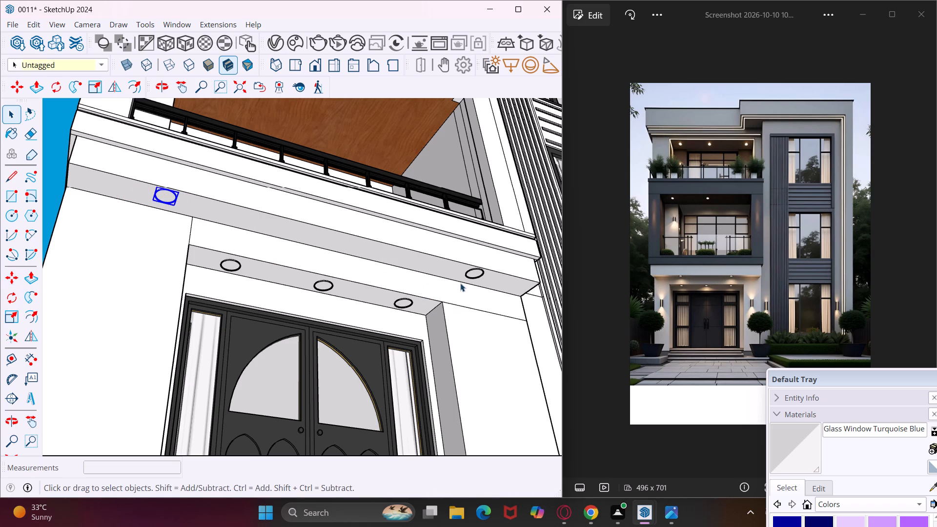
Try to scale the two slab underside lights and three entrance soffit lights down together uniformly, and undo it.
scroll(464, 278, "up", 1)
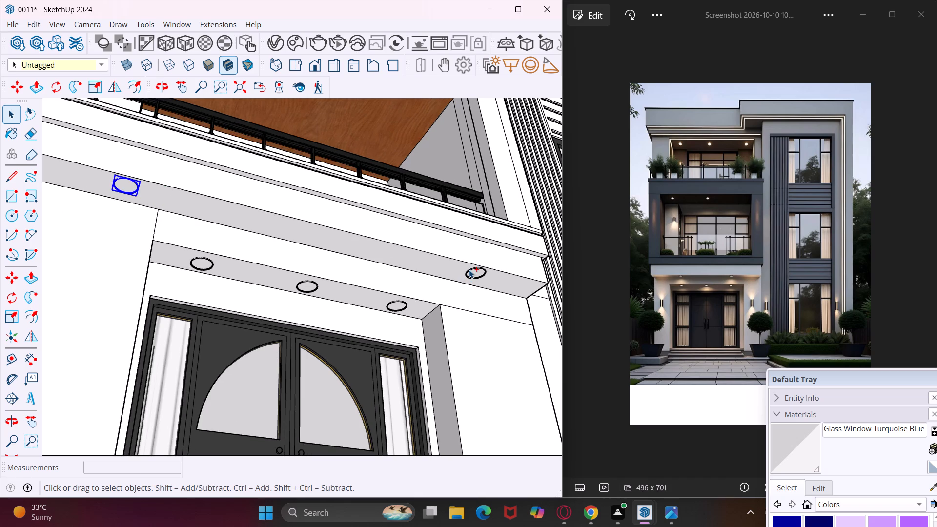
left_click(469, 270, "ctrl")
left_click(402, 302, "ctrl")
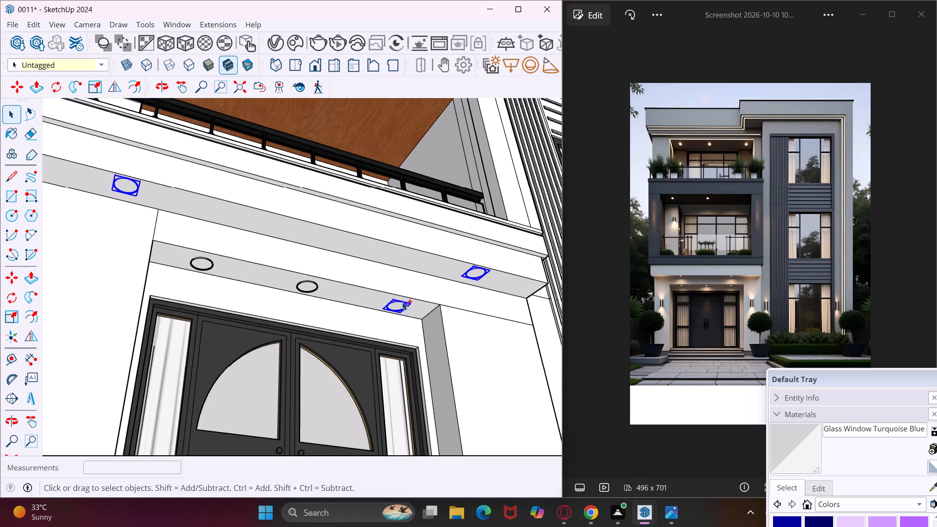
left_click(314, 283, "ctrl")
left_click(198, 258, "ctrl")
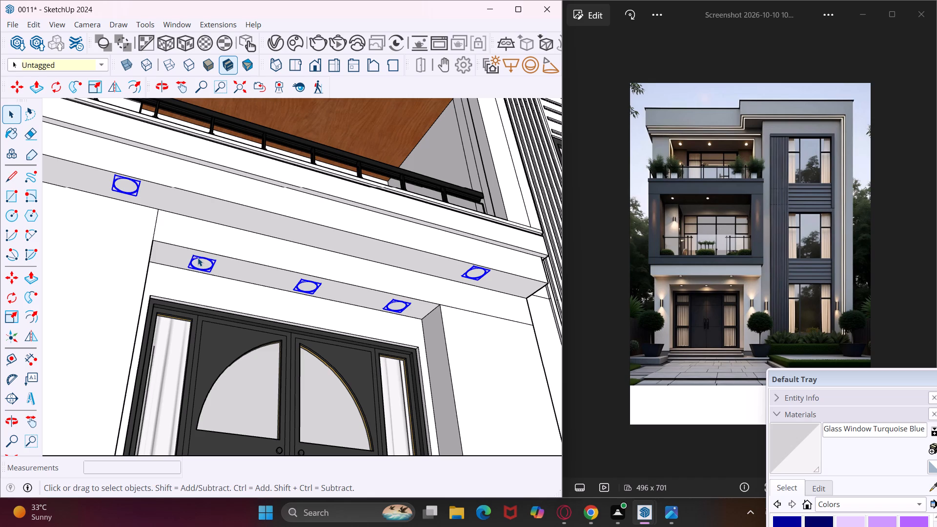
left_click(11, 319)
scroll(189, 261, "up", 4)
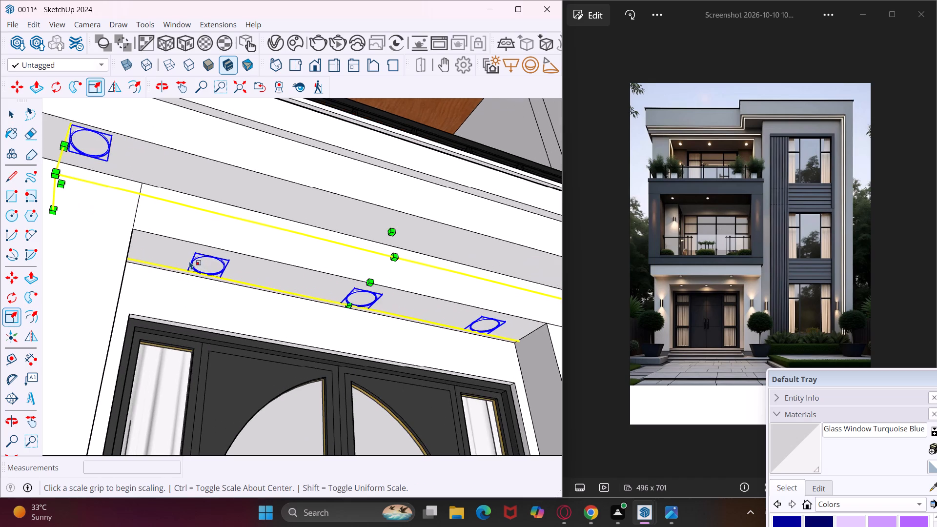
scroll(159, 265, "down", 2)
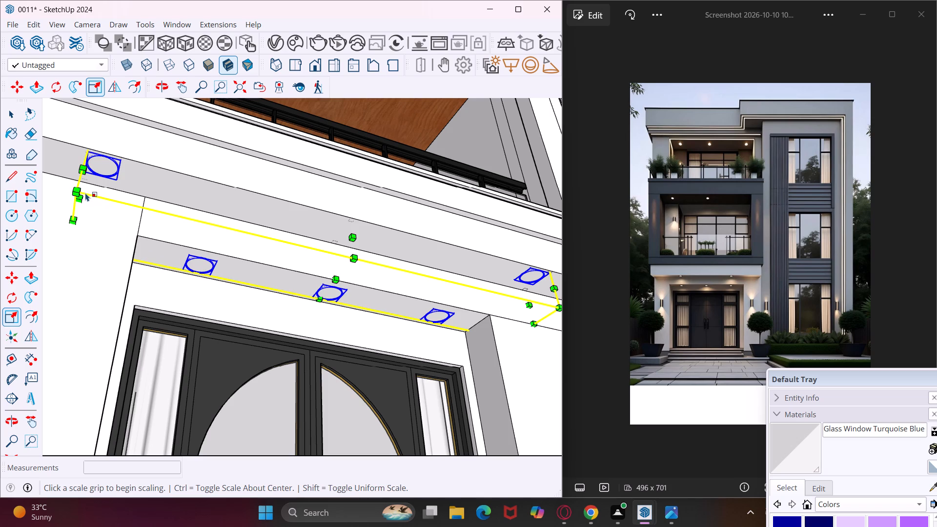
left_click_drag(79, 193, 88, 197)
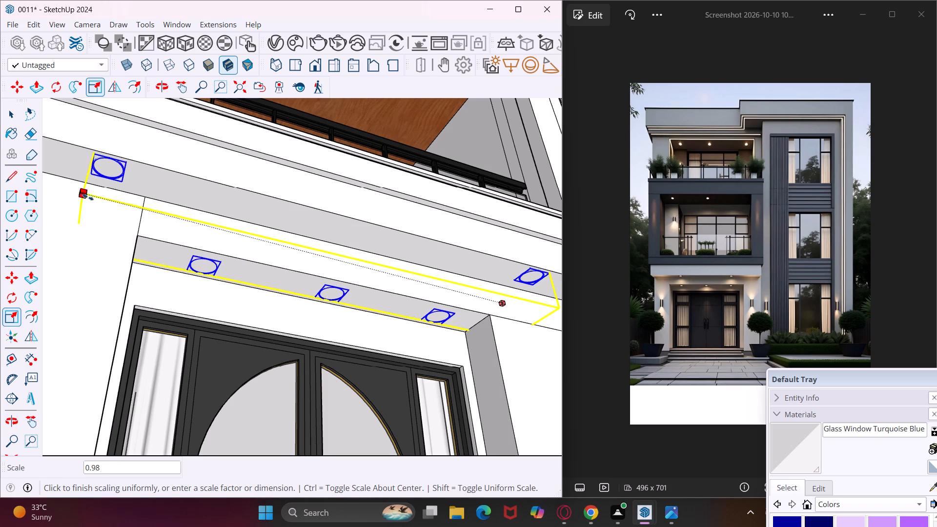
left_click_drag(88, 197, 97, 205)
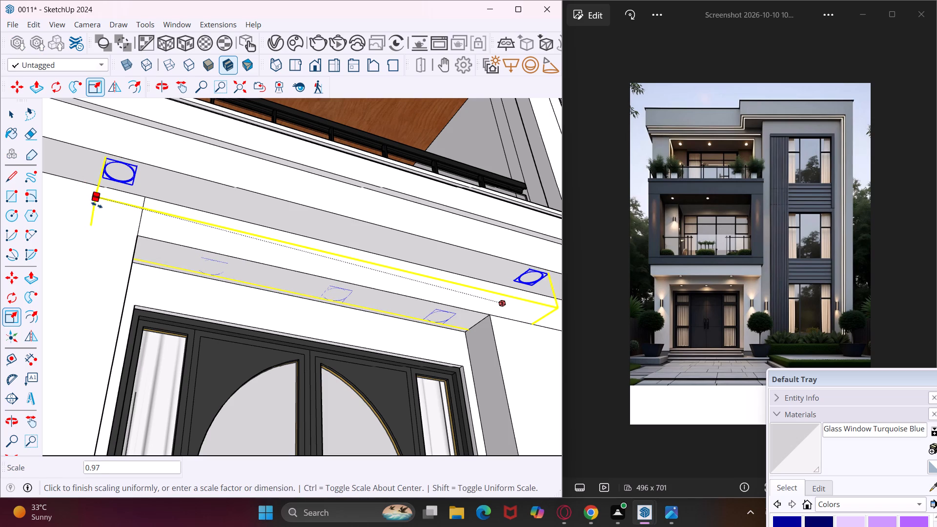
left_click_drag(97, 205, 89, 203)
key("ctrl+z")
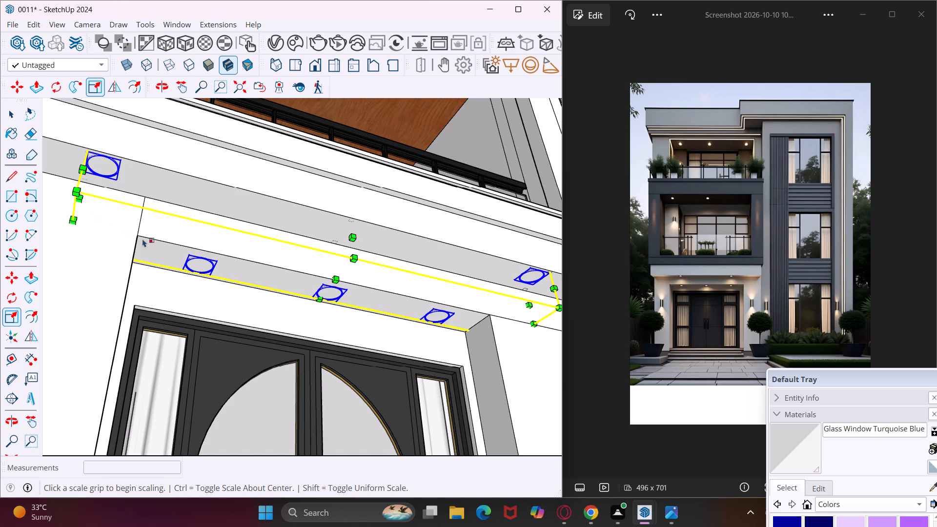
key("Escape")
Scale the first entrance soffit light, at the end where the copying started, uniformly to about 0.82.
left_click(190, 272)
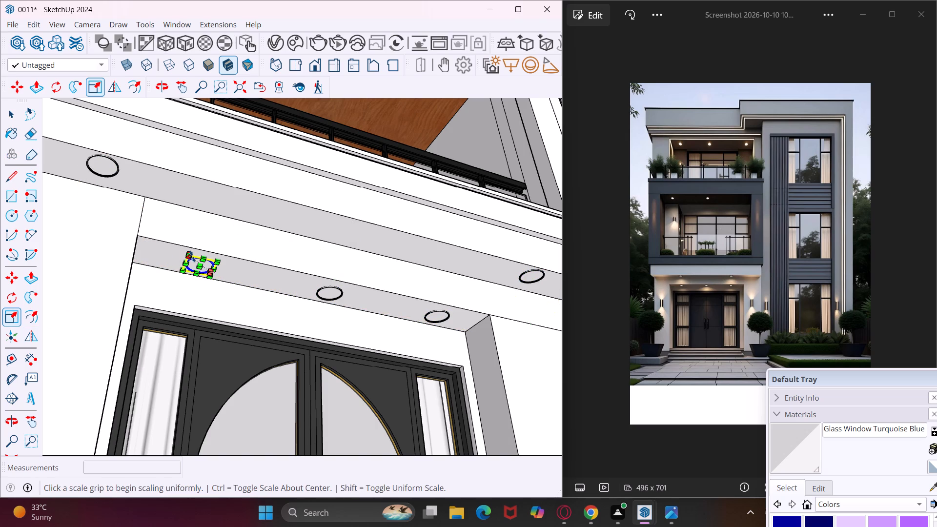
scroll(192, 255, "up", 15)
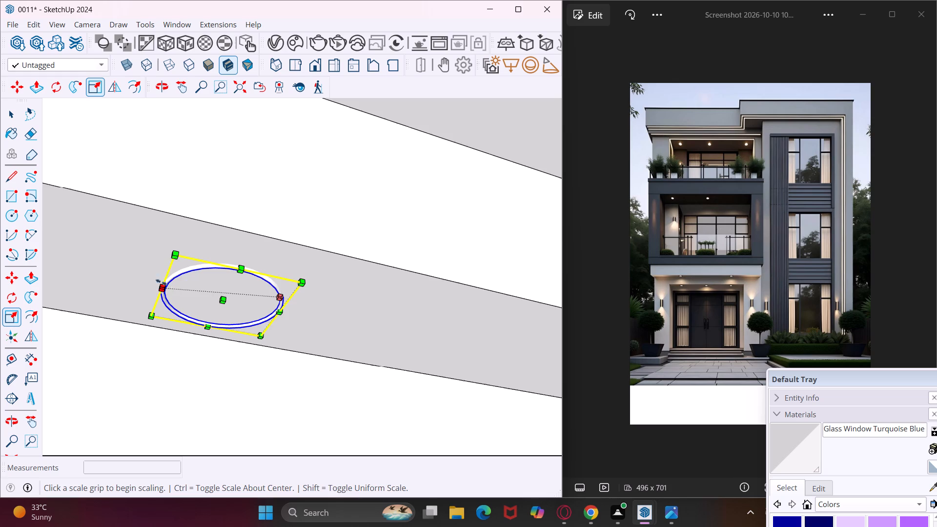
left_click_drag(170, 251, 178, 264)
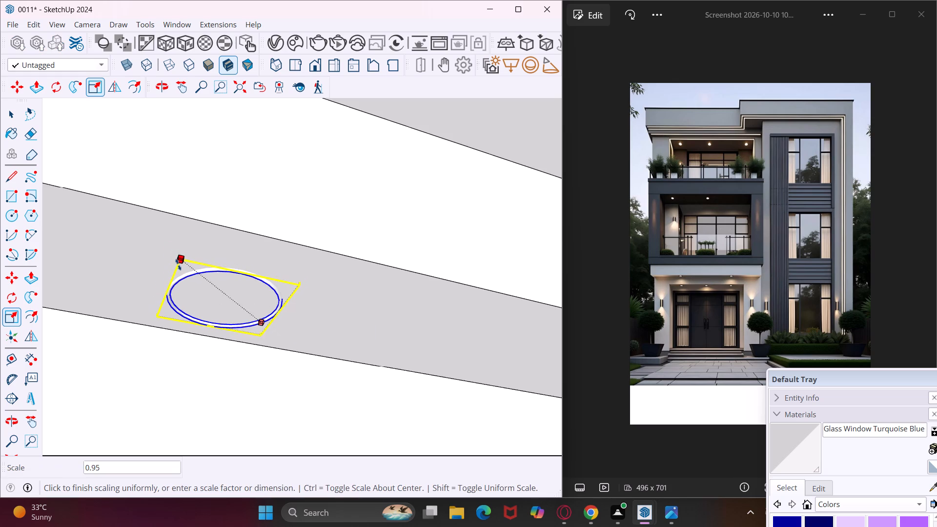
left_click_drag(178, 264, 196, 282)
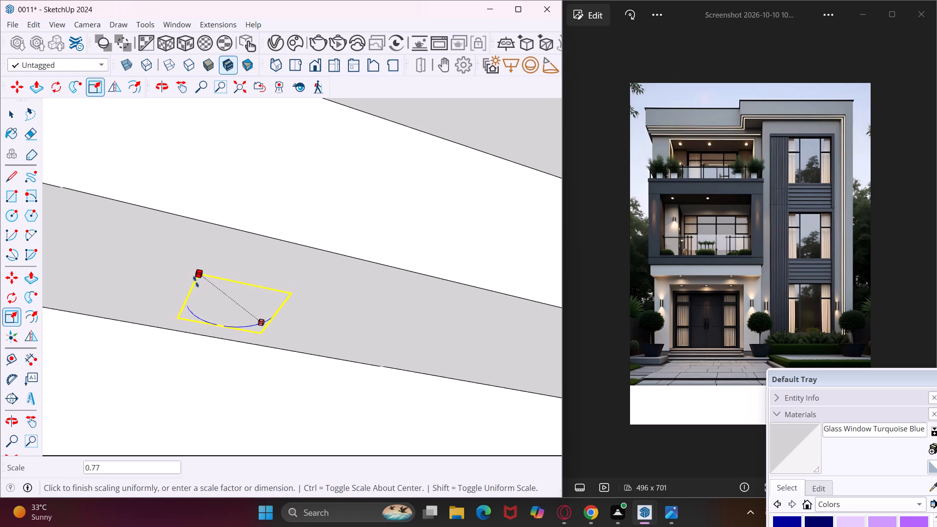
left_click_drag(196, 282, 194, 273)
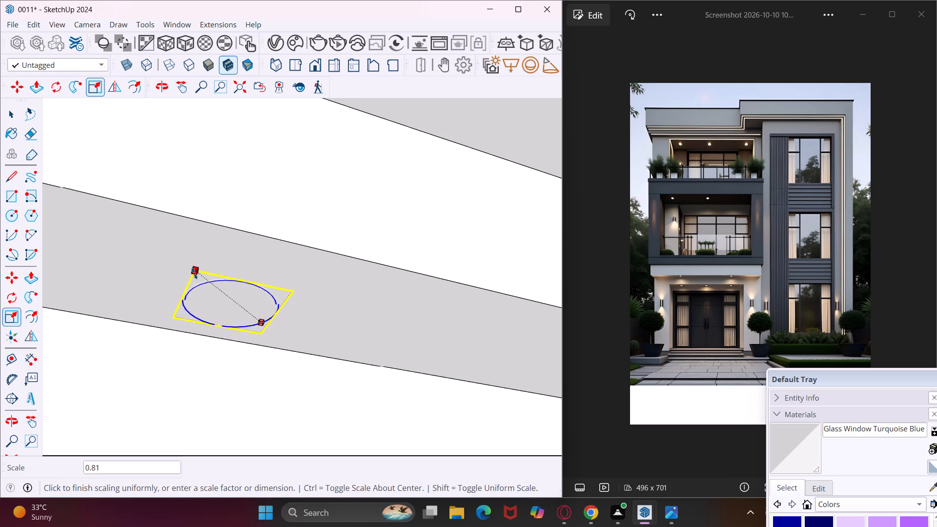
left_click_drag(194, 273, 193, 272)
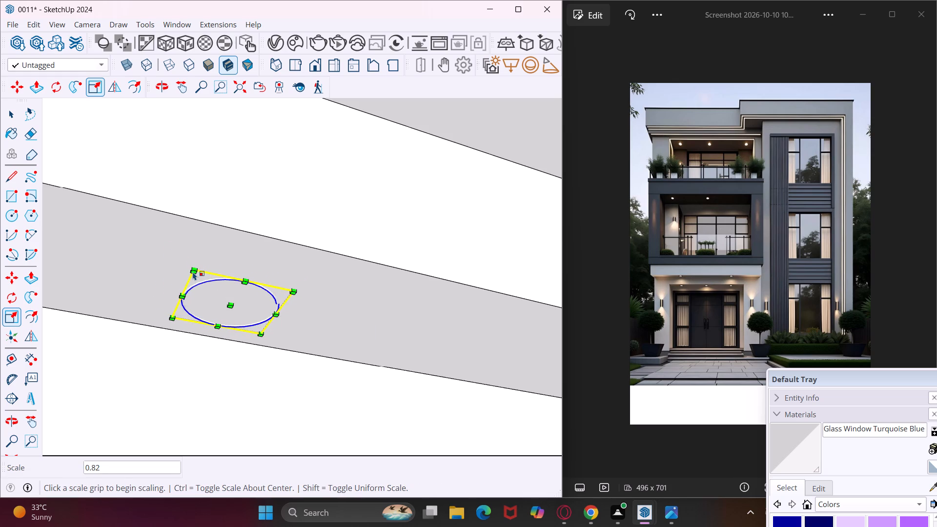
Save the model.
key("ctrl+s")
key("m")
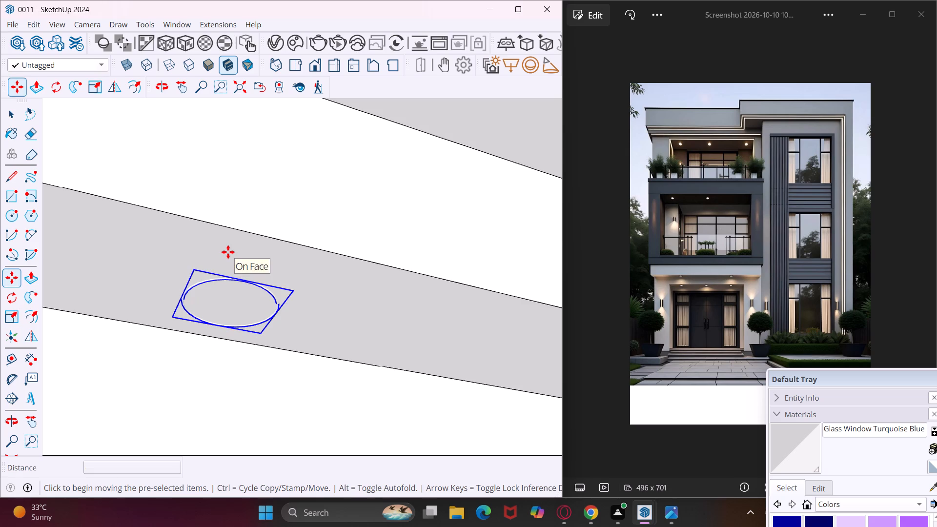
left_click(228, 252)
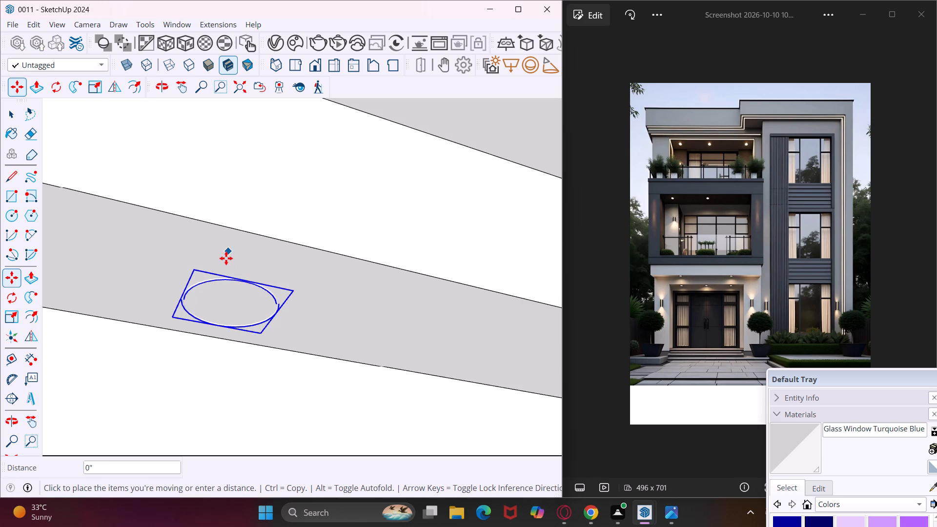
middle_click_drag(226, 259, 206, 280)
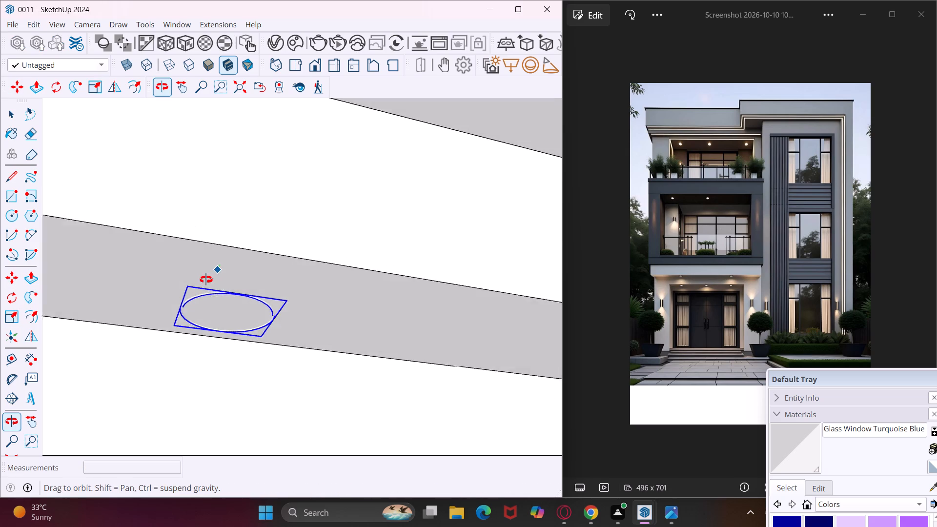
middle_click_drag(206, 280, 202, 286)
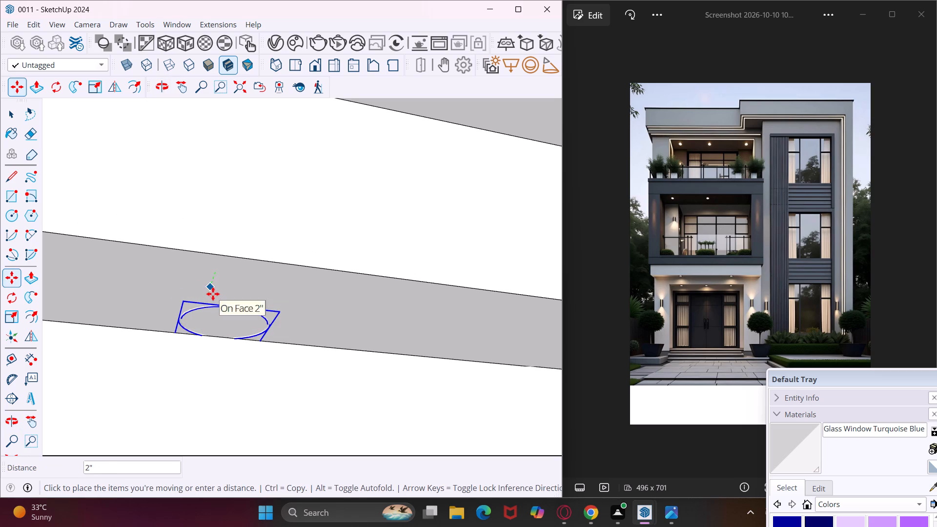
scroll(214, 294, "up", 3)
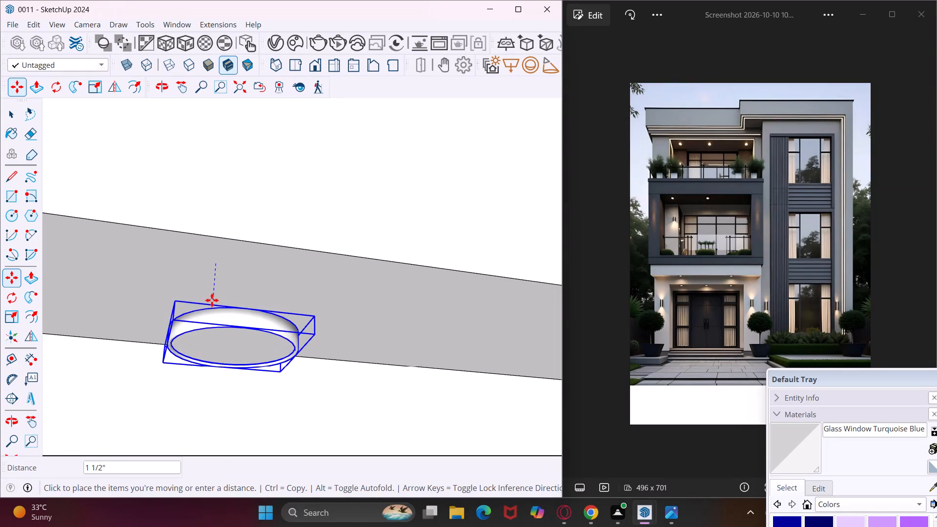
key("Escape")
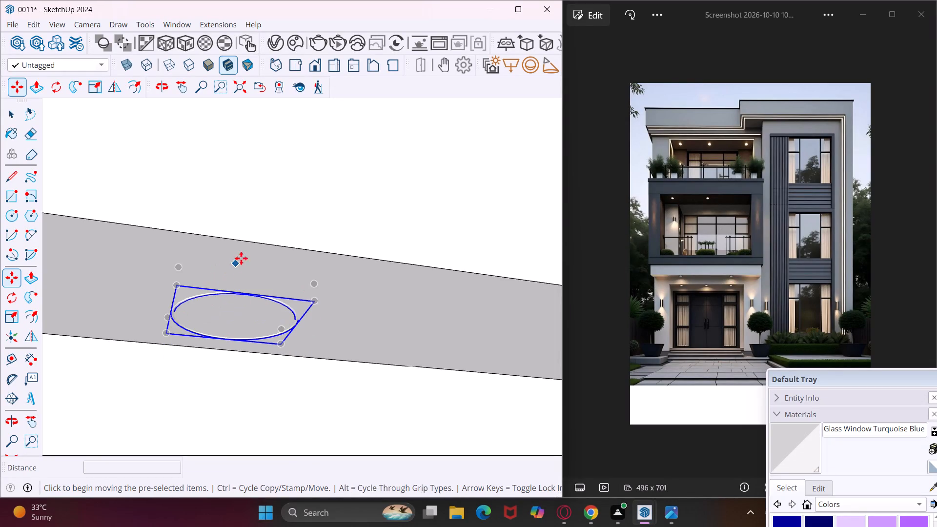
Move the resized entrance soffit light about 1 1/2" across the soffit towards the door wall.
left_click(263, 215)
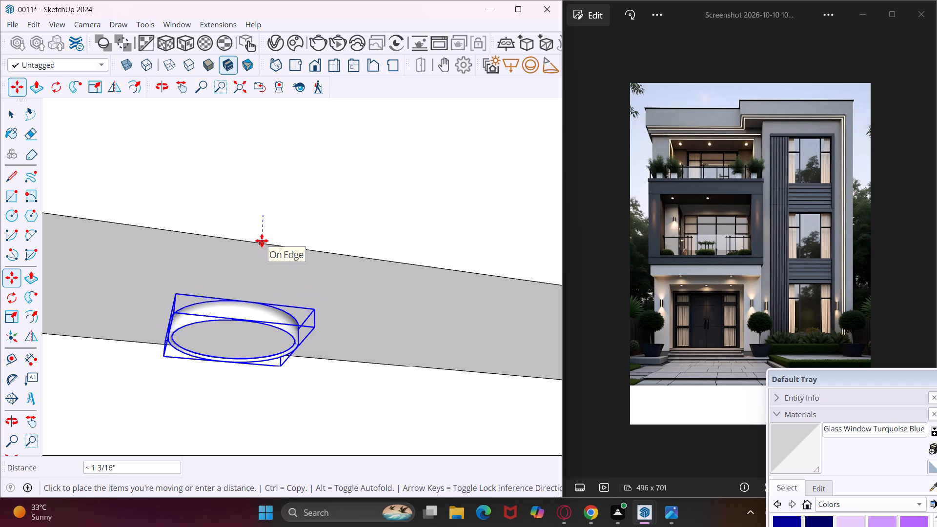
left_click(262, 238)
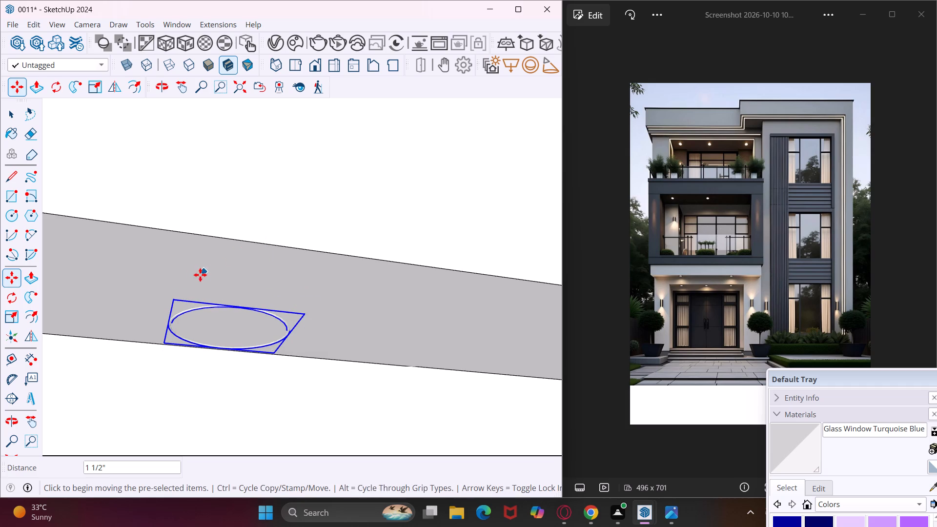
scroll(192, 273, "down", 20)
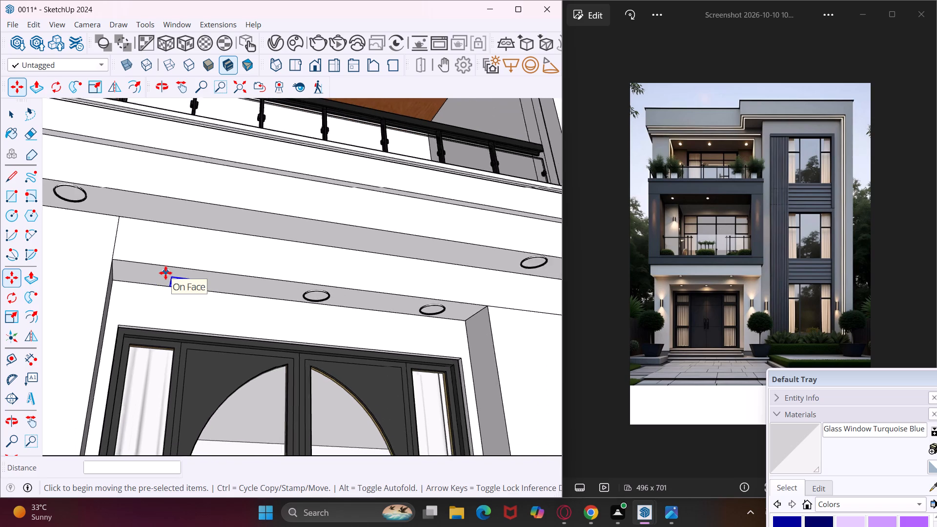
scroll(165, 273, "down", 2)
key("Escape")
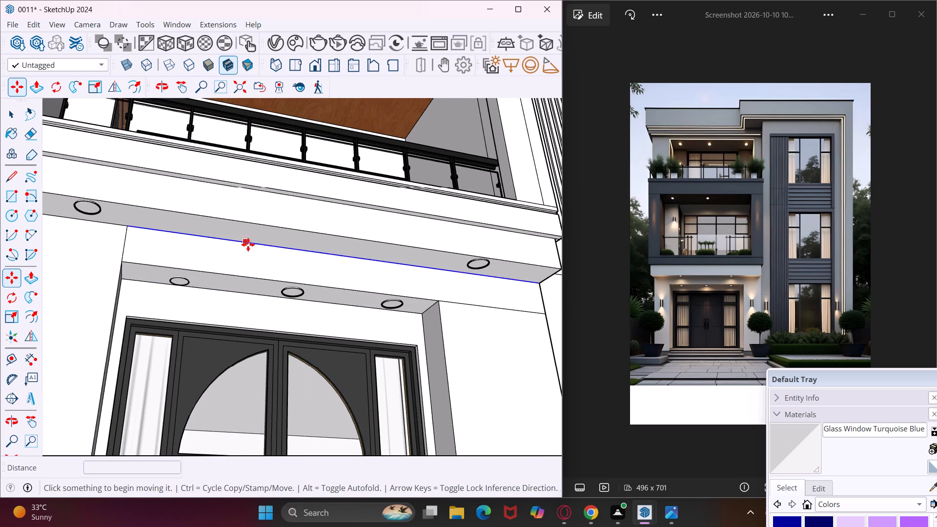
Copy the middle-floor balcony's ceiling light about 12' 1 7/8" up onto the top balcony's ceiling, near one end.
middle_click_drag(239, 253, 185, 292)
scroll(185, 292, "up", 1)
scroll(181, 295, "down", 5)
middle_click_drag(212, 299, 217, 310)
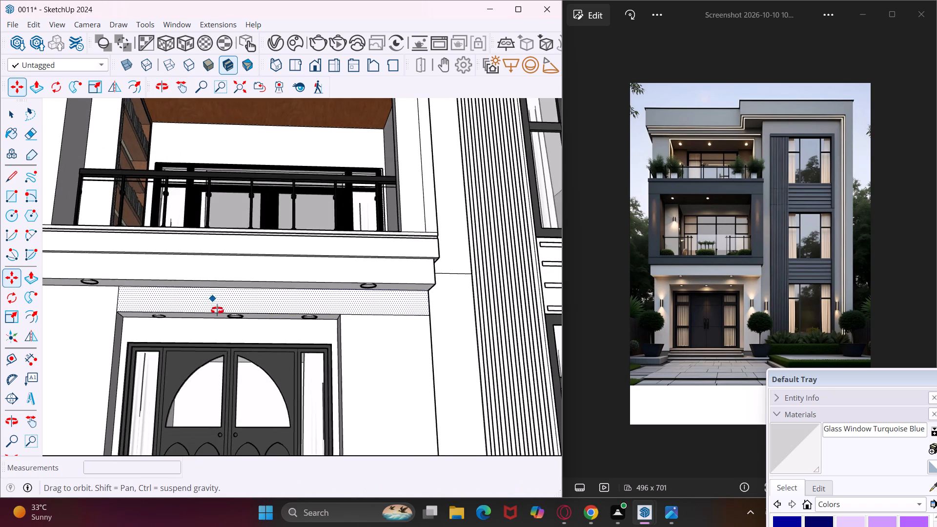
middle_click_drag(217, 310, 233, 348)
scroll(213, 339, "down", 8)
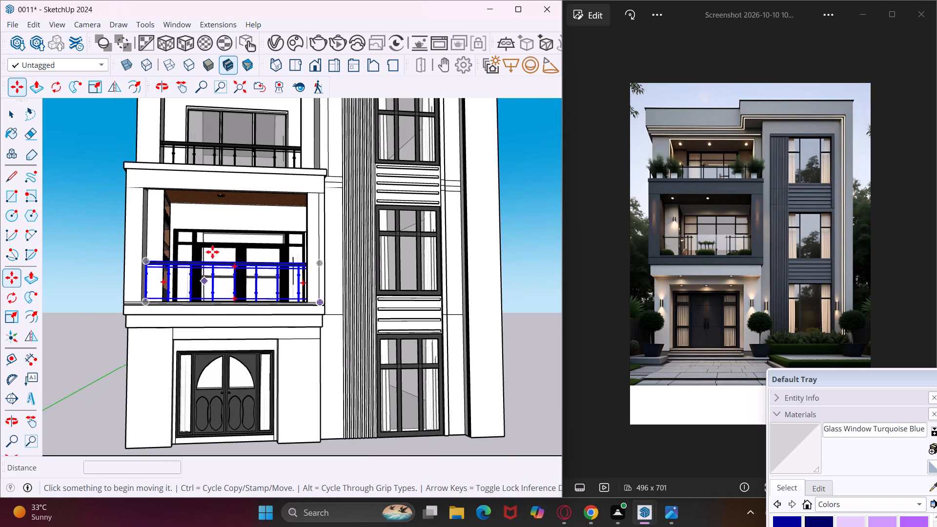
scroll(227, 197, "up", 3)
key("Escape")
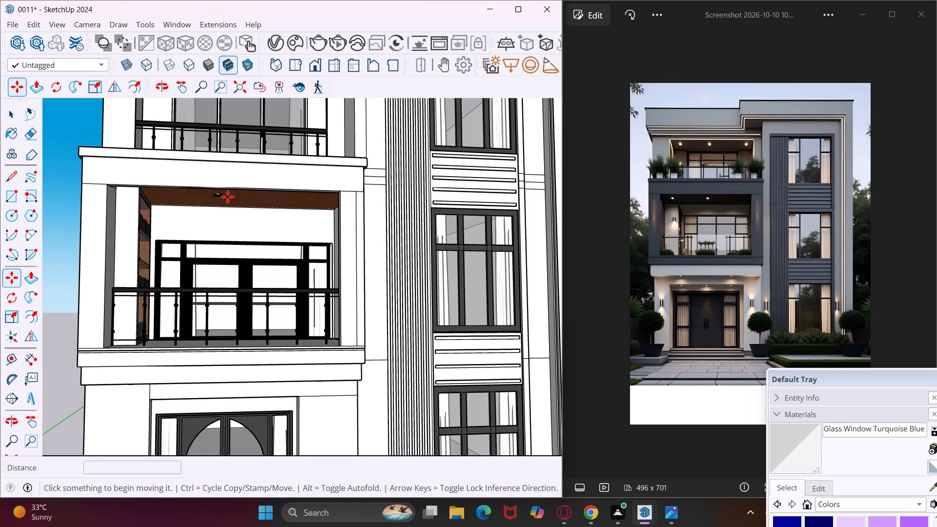
middle_click_drag(227, 197, 271, 214)
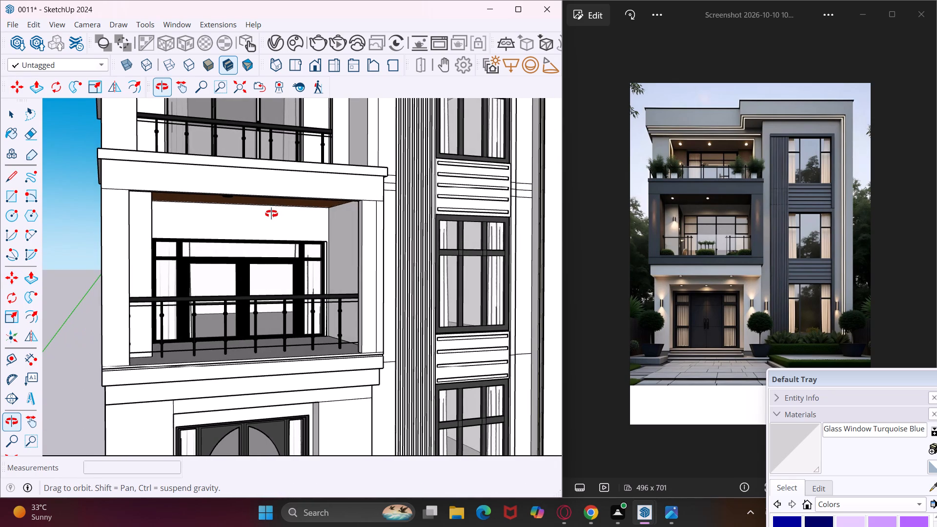
middle_click_drag(271, 214, 262, 251)
middle_click_drag(247, 242, 292, 176)
scroll(236, 202, "up", 2)
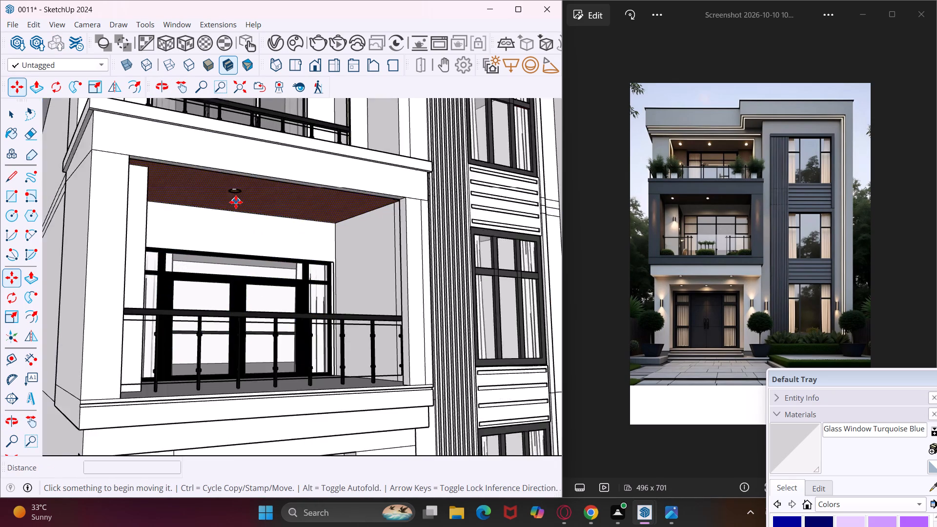
scroll(236, 202, "up", 4)
key("Escape")
key("space")
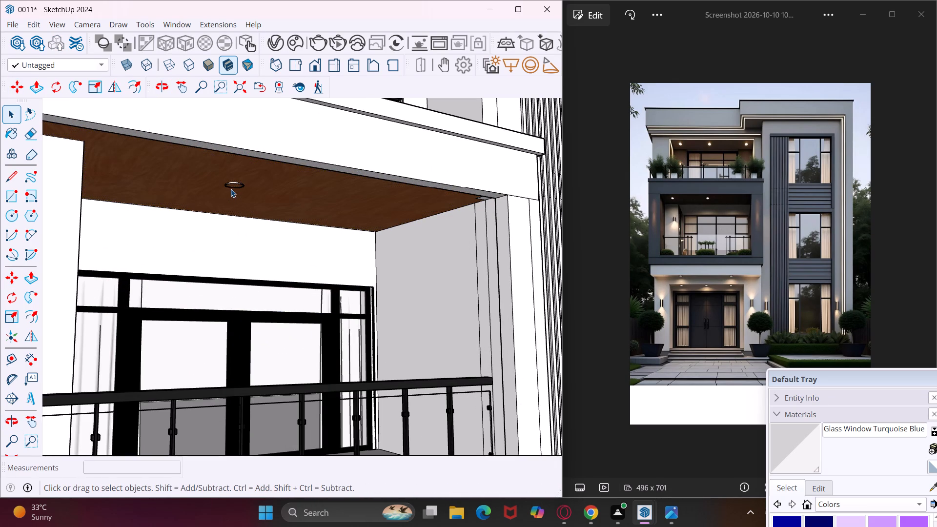
left_click(231, 189)
middle_click_drag(252, 176, 232, 195)
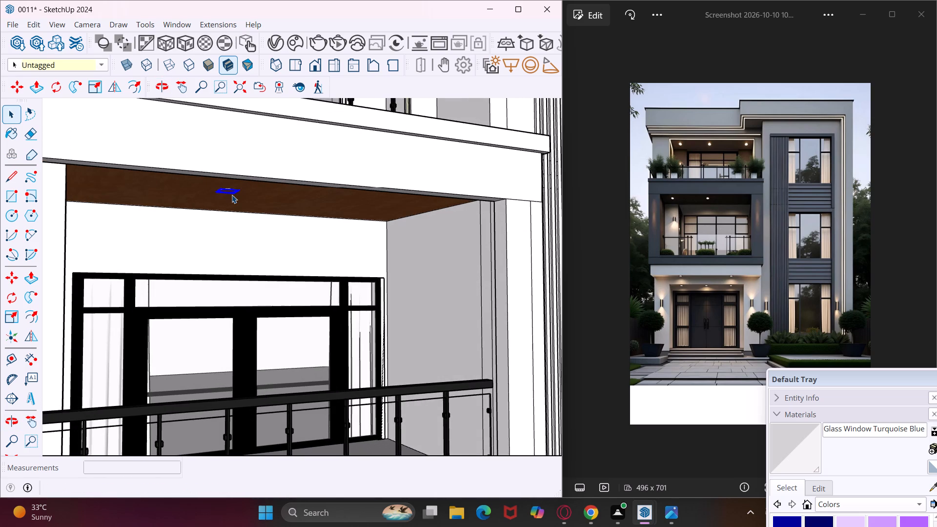
key("m")
left_click(258, 193)
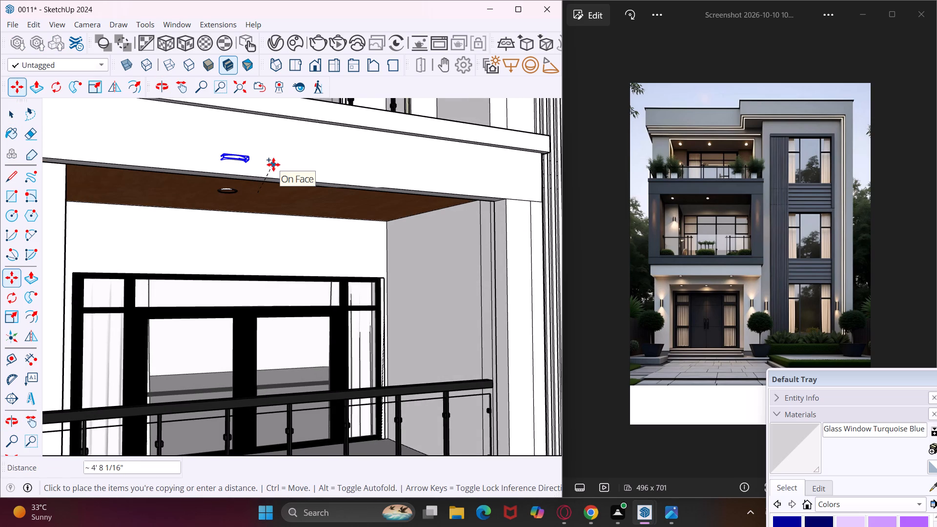
scroll(273, 164, "down", 4)
middle_click_drag(270, 168, 212, 270)
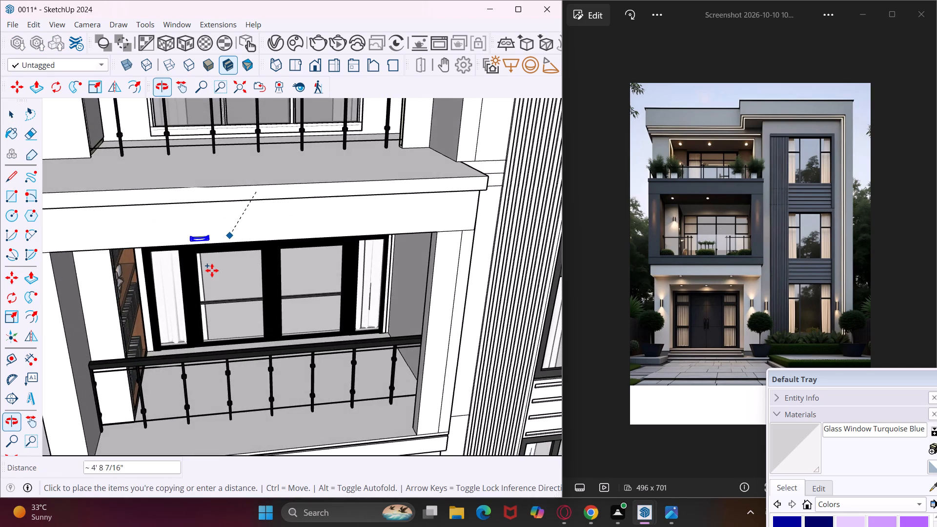
scroll(212, 270, "down", 11)
middle_click_drag(212, 270, 216, 264)
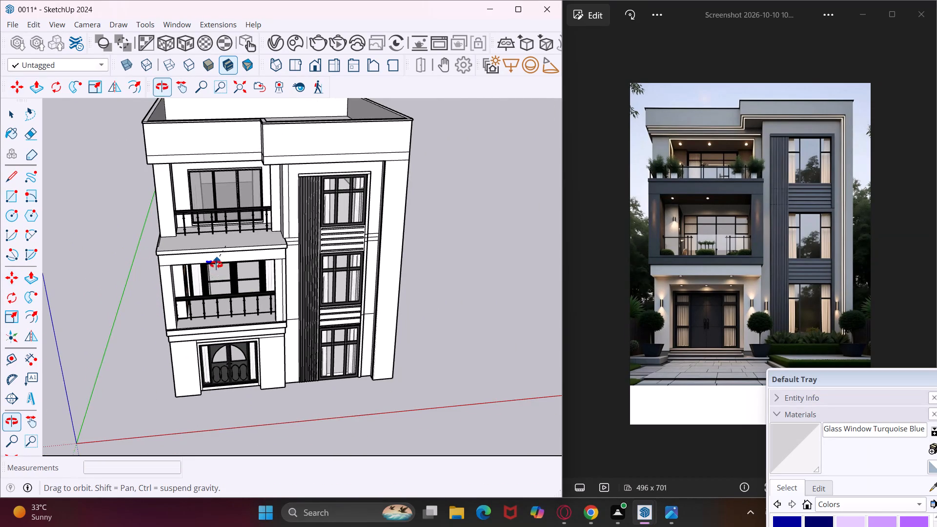
middle_click_drag(216, 264, 240, 182)
scroll(205, 162, "up", 7)
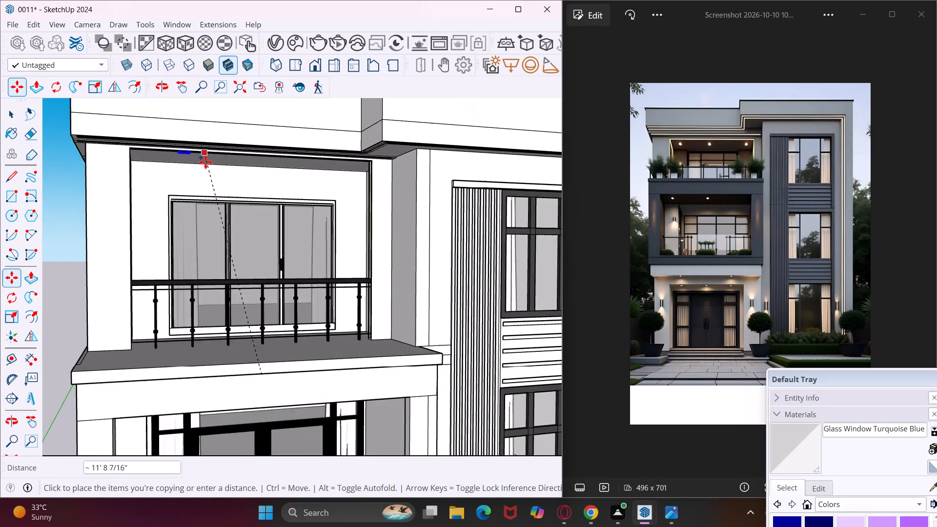
scroll(205, 162, "up", 4)
middle_click_drag(205, 162, 301, 121)
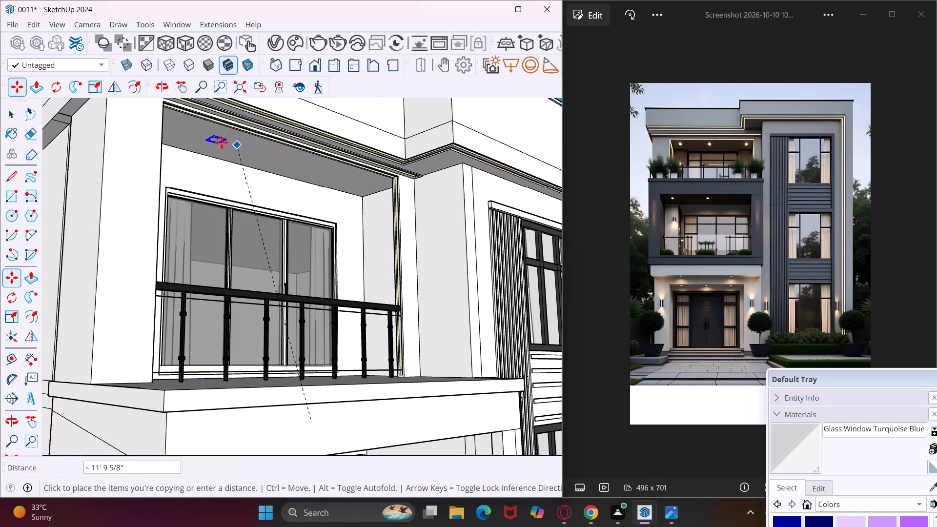
scroll(211, 137, "up", 7)
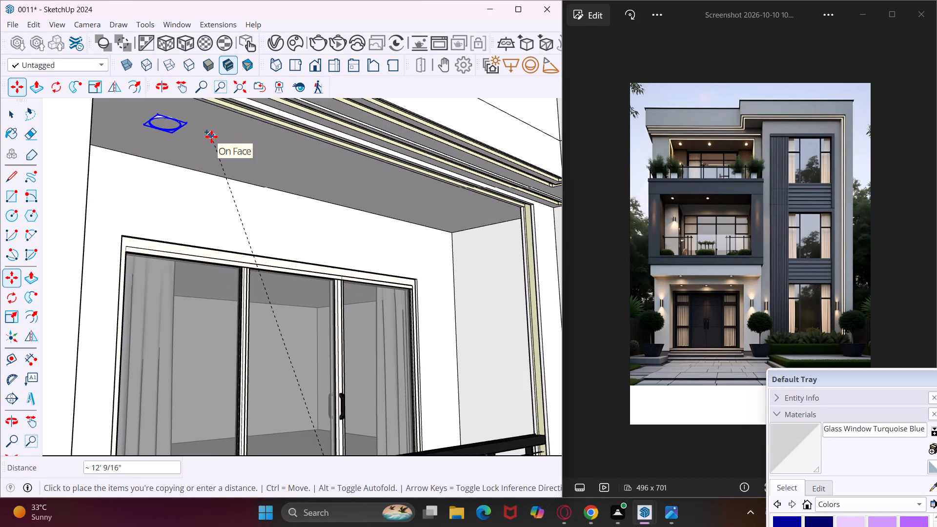
middle_click_drag(204, 136, 154, 146)
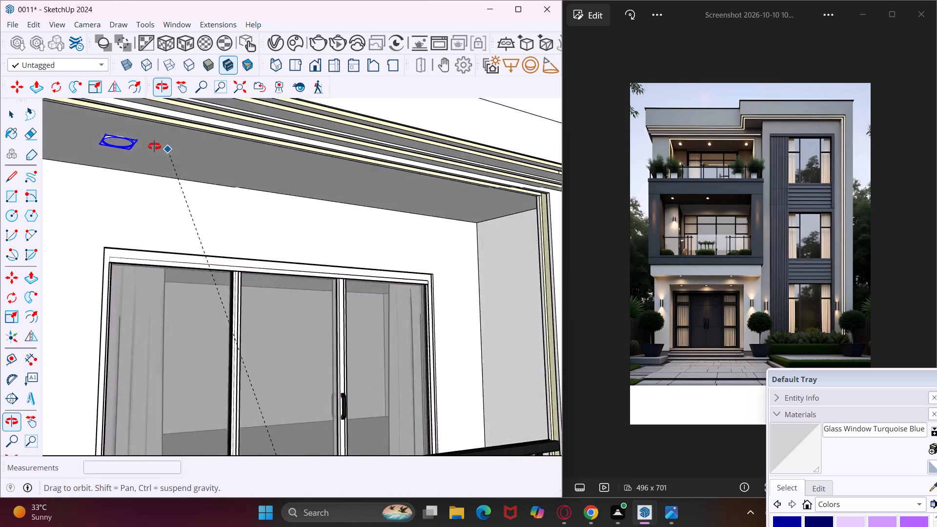
middle_click_drag(154, 146, 105, 141)
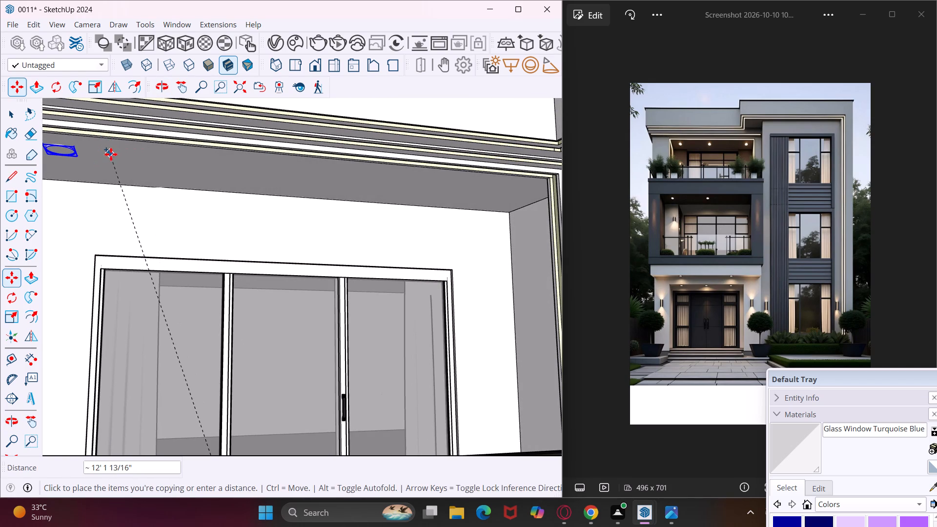
left_click(111, 154)
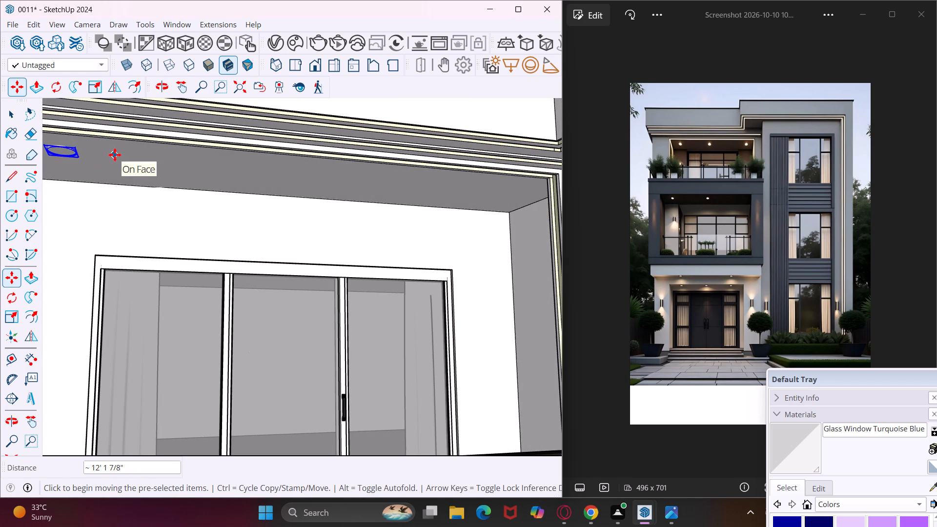
Copy the top balcony light twice along the ceiling to make a row of three, the last 4' 10 7/8" past the middle one.
left_click(115, 155)
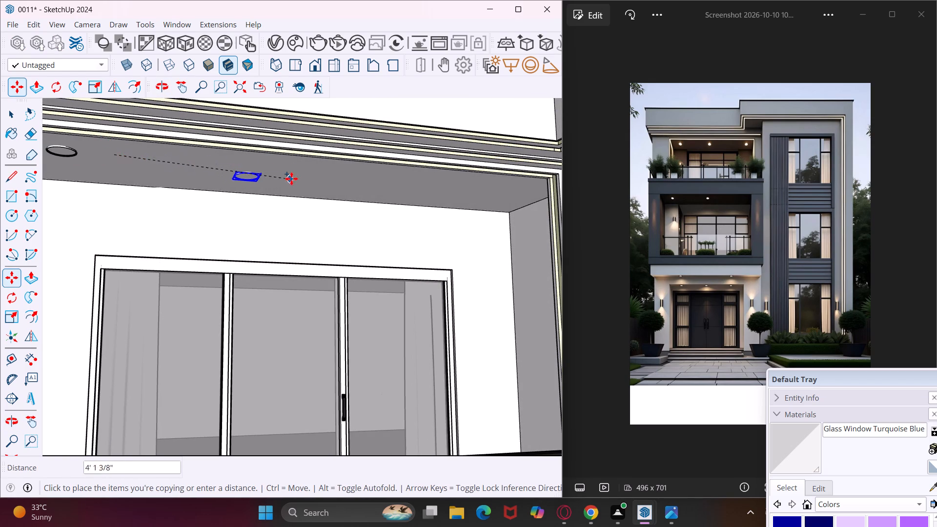
left_click(300, 171)
left_click(306, 174)
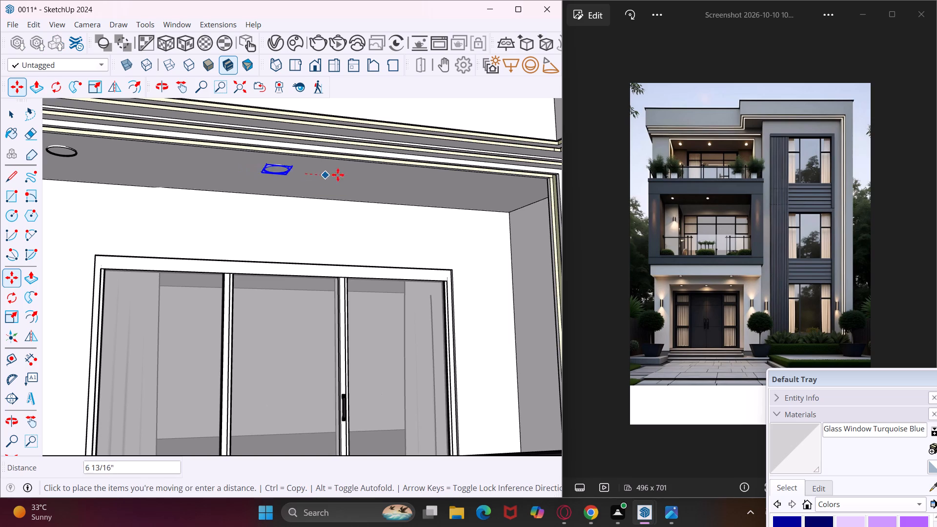
left_click(488, 184)
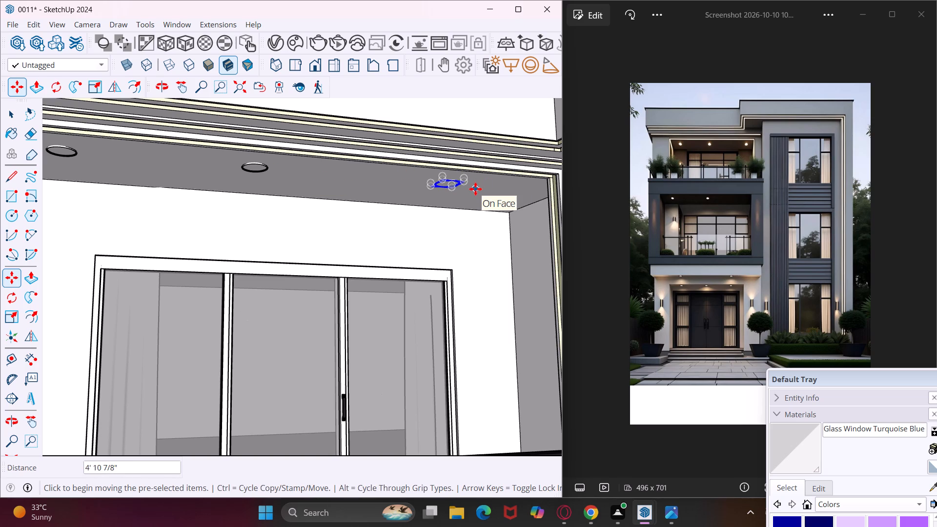
key("Escape")
key("space")
scroll(453, 205, "down", 1)
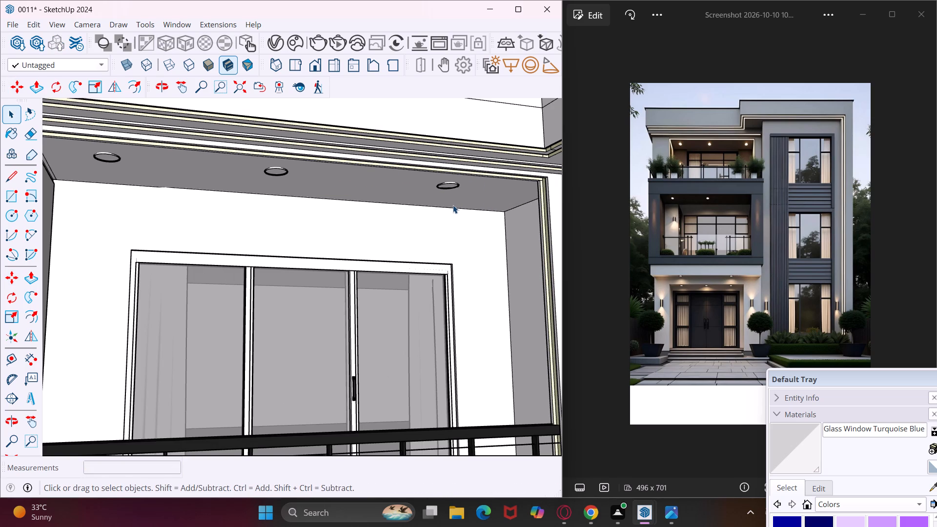
Run a V-Ray test render of the top balcony with its three ceiling lights, and minimise the render window.
left_click(323, 44)
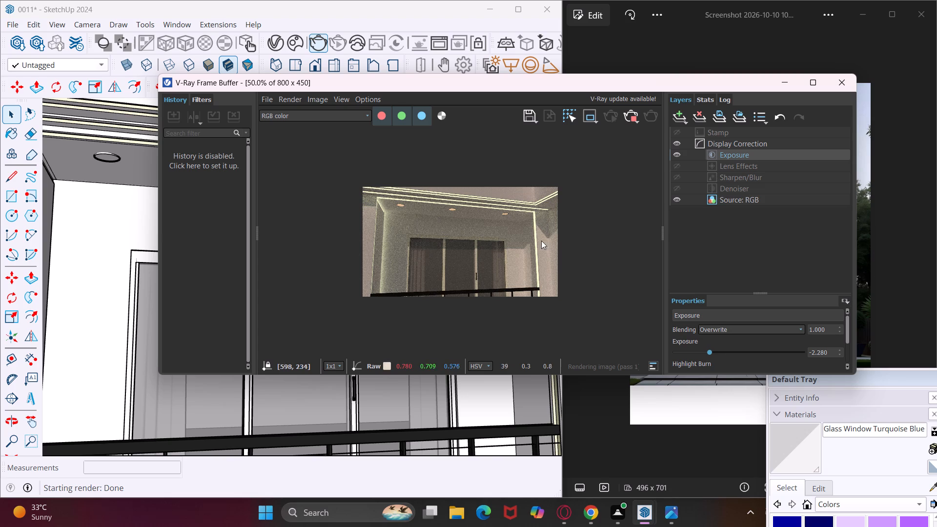
left_click(791, 86)
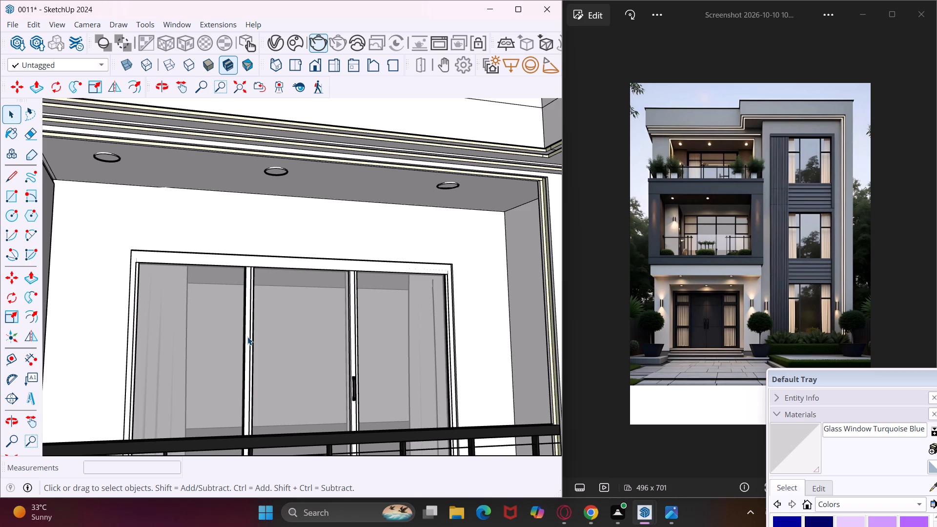
Copy the middle top-balcony ceiling light about 4' 8" along the green axis, past the sliding-door wall into the room behind.
middle_click_drag(247, 337, 258, 336)
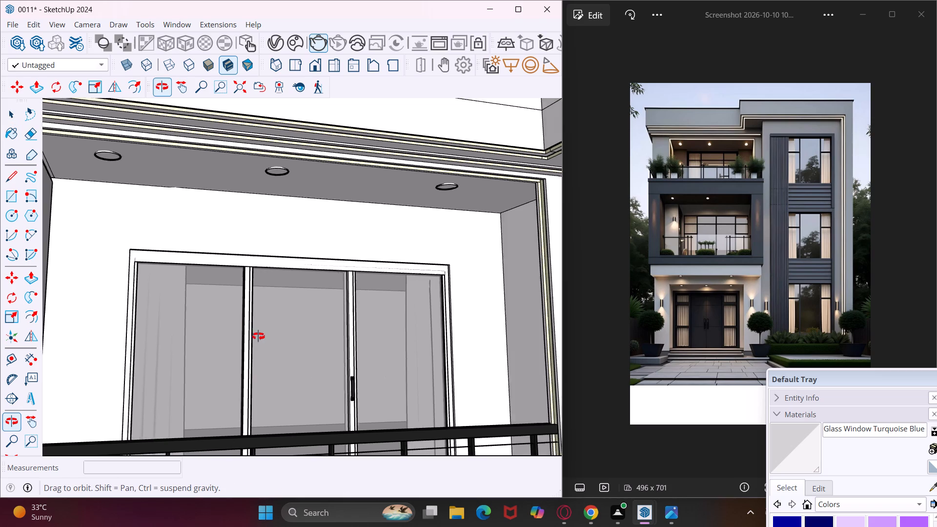
middle_click_drag(258, 336, 361, 336)
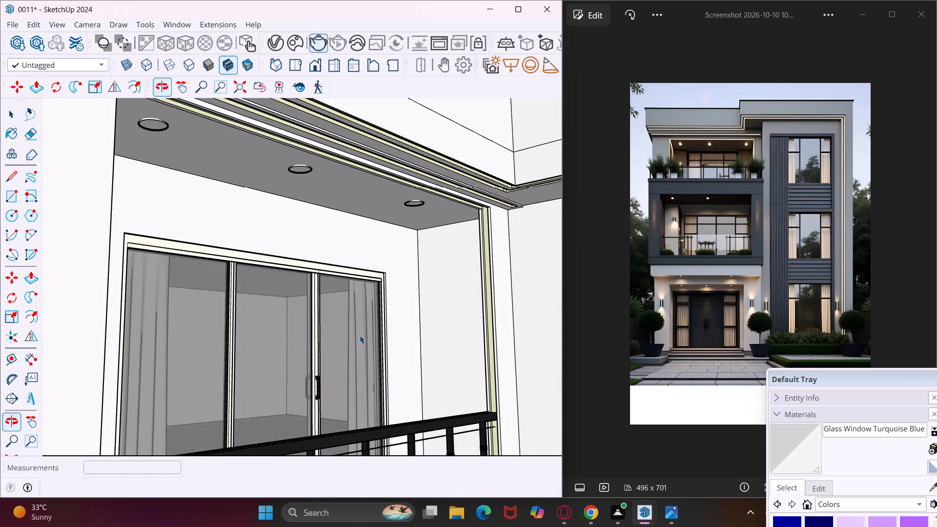
left_click(303, 167)
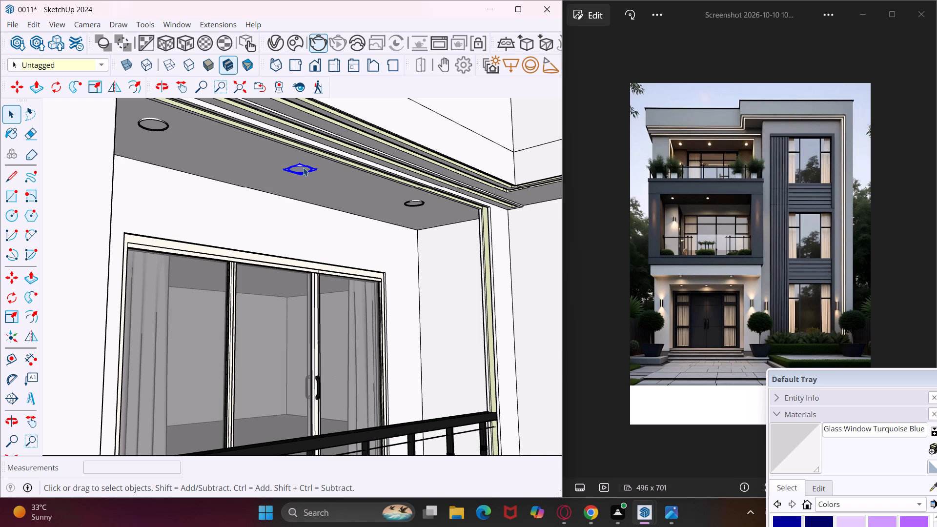
key("m")
left_click(260, 161)
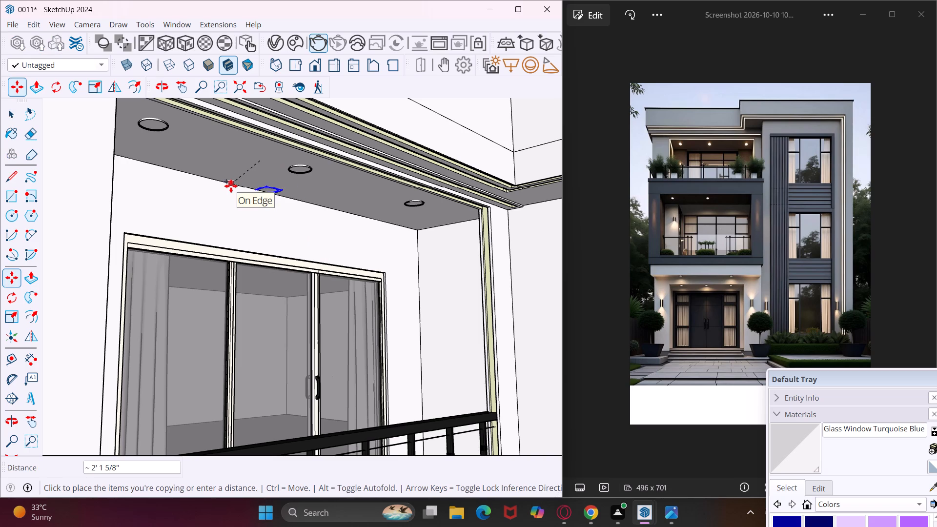
middle_click_drag(214, 181, 293, 184)
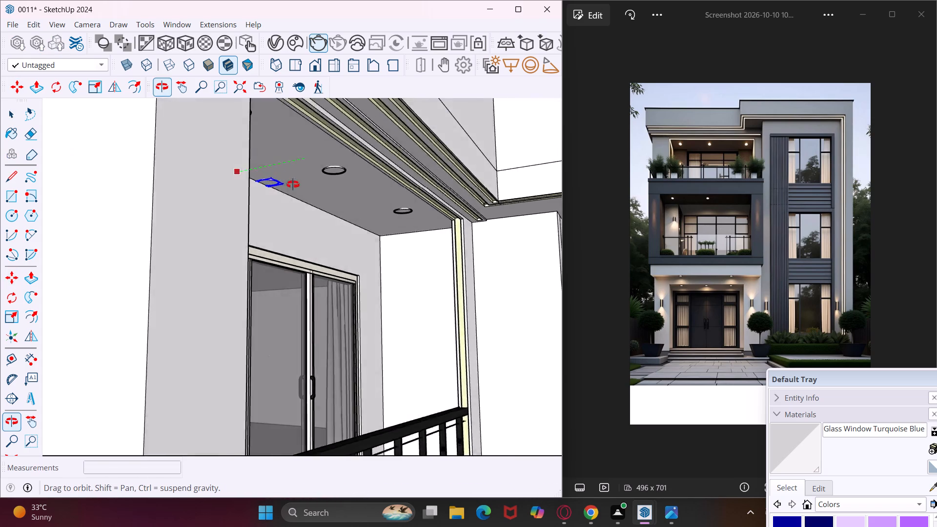
middle_click_drag(293, 184, 429, 220)
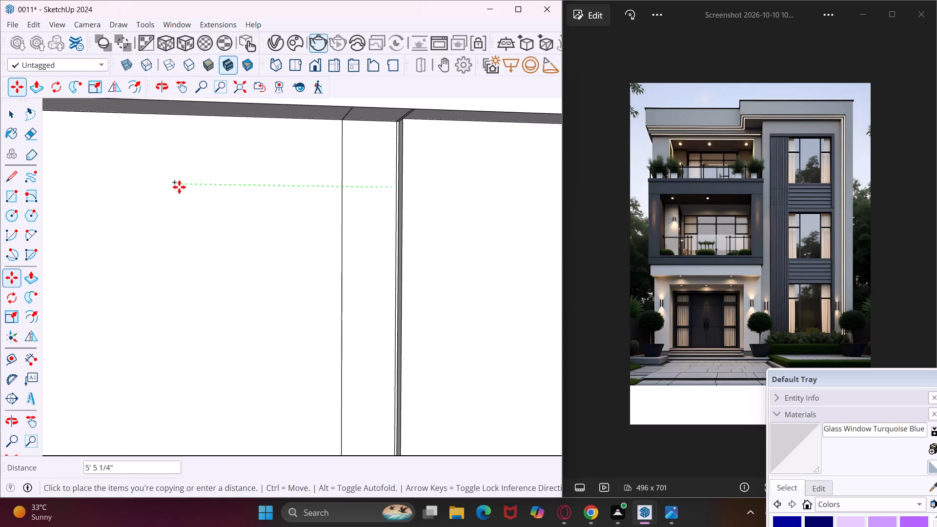
middle_click_drag(179, 187, 243, 197)
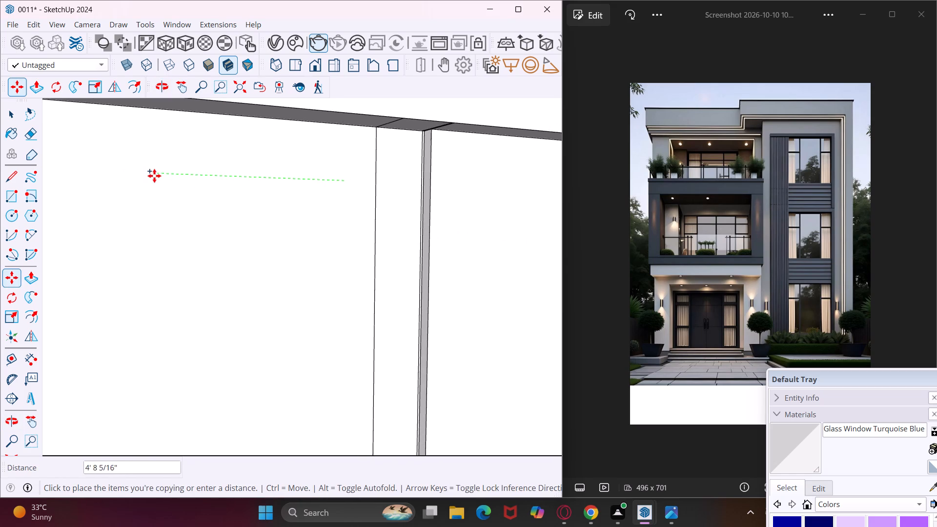
left_click(146, 173)
middle_click_drag(294, 192, 209, 194)
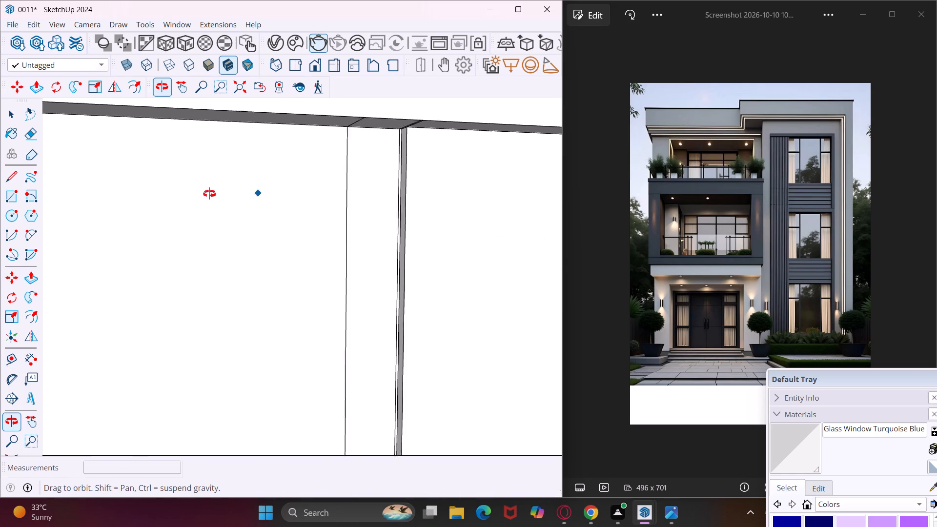
middle_click_drag(209, 194, 0, 212)
middle_click_drag(449, 284, 272, 236)
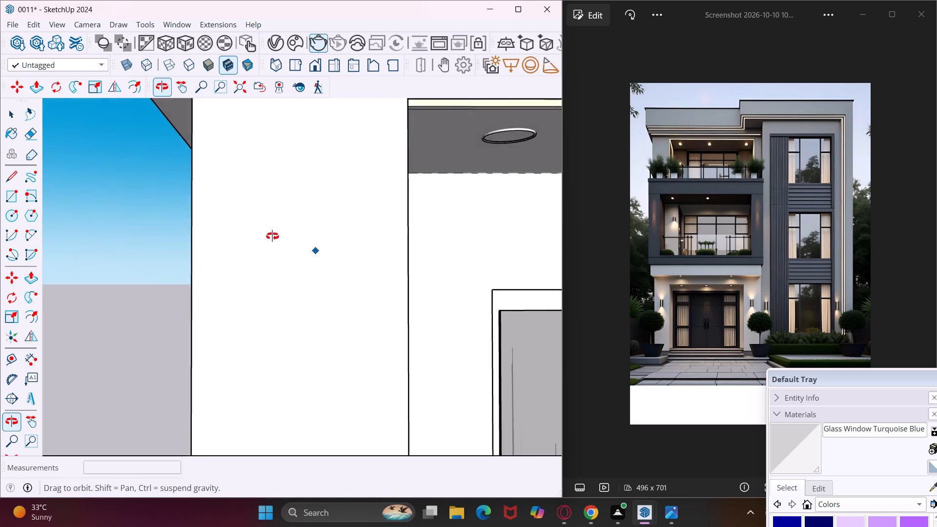
Look around inside the top-floor room behind the balcony to locate the copied ceiling light near the sliding-door wall.
middle_click_drag(272, 236, 265, 234)
scroll(260, 242, "down", 13)
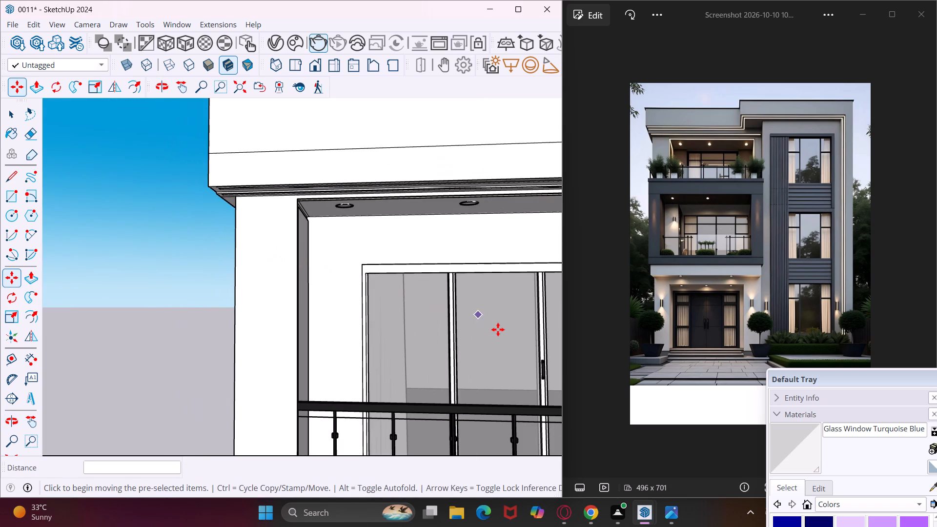
scroll(498, 329, "up", 20)
scroll(498, 329, "up", 17)
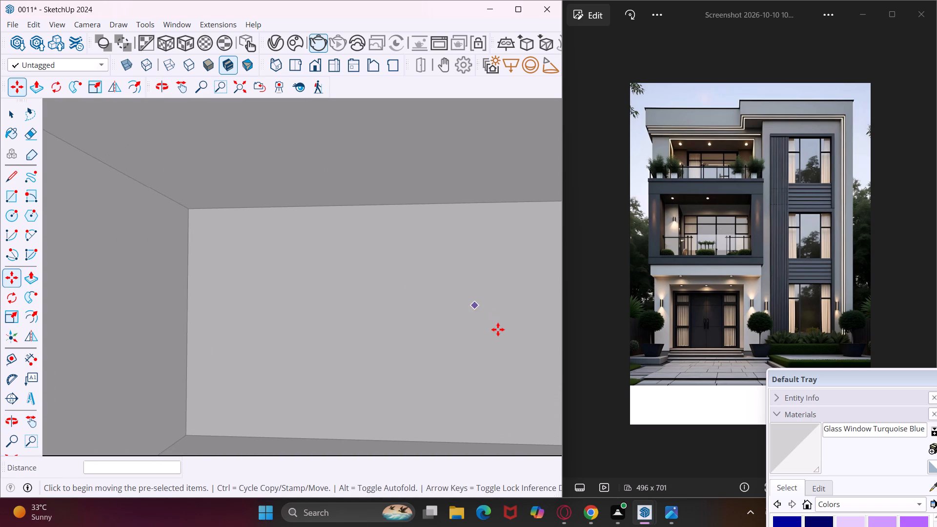
scroll(498, 329, "up", 20)
scroll(498, 329, "up", 20)
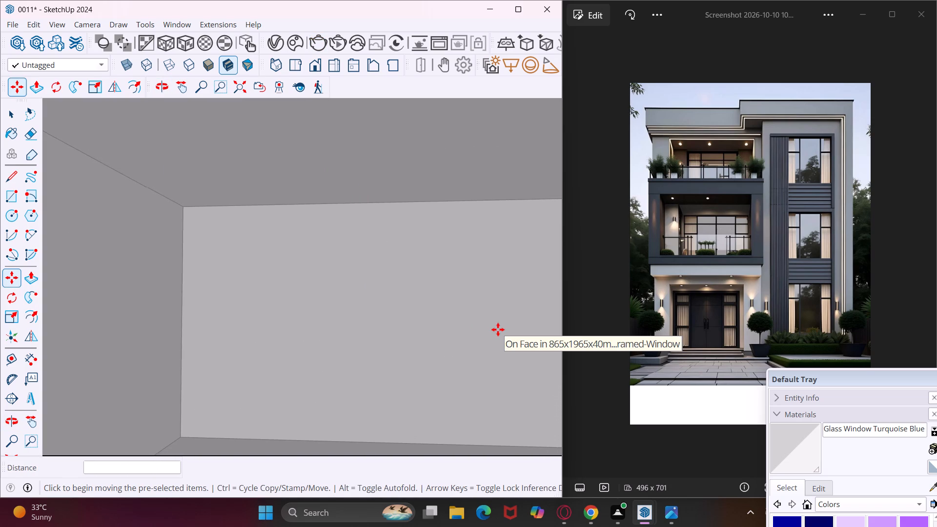
scroll(498, 329, "up", 9)
middle_click_drag(405, 343, 575, 329)
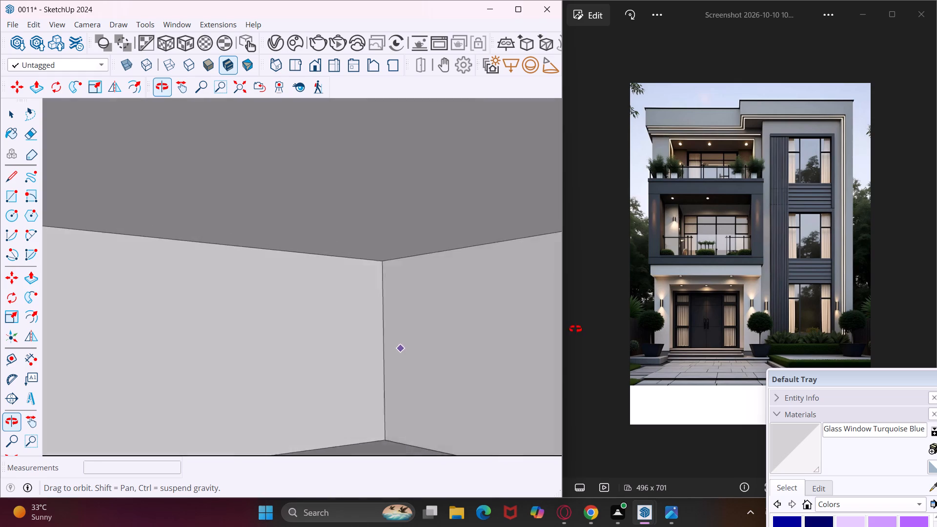
middle_click_drag(575, 329, 614, 323)
middle_click_drag(471, 299, 586, 303)
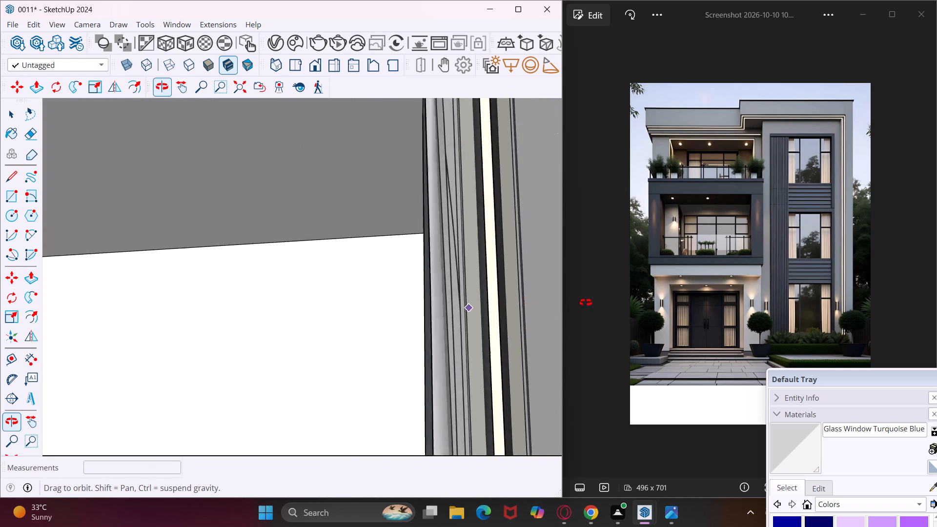
middle_click_drag(586, 303, 602, 301)
scroll(439, 293, "down", 5)
middle_click_drag(339, 253, 394, 255)
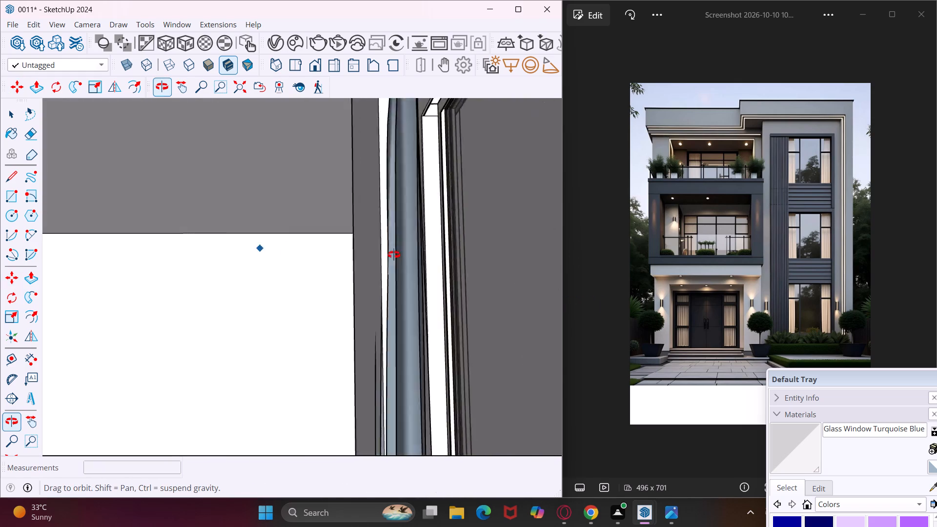
middle_click_drag(394, 255, 473, 259)
scroll(473, 259, "down", 8)
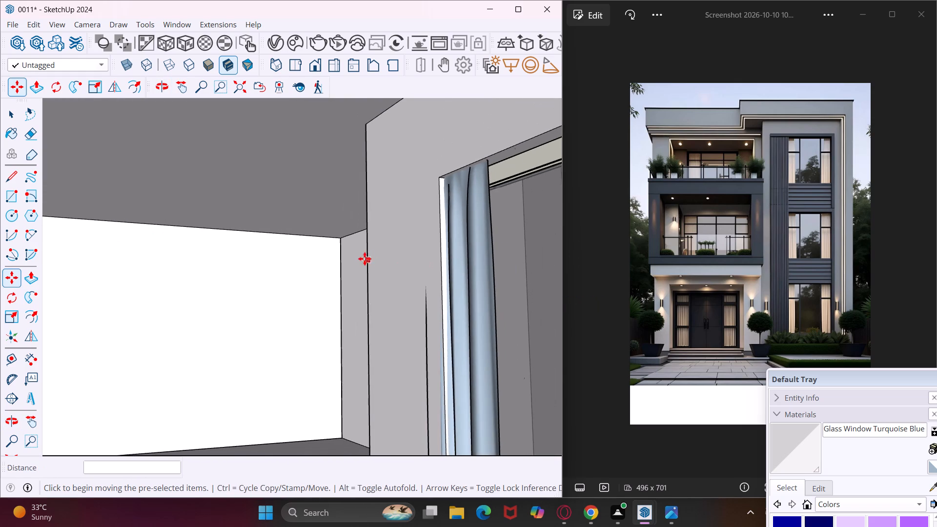
middle_click_drag(364, 259, 421, 258)
scroll(417, 257, "down", 7)
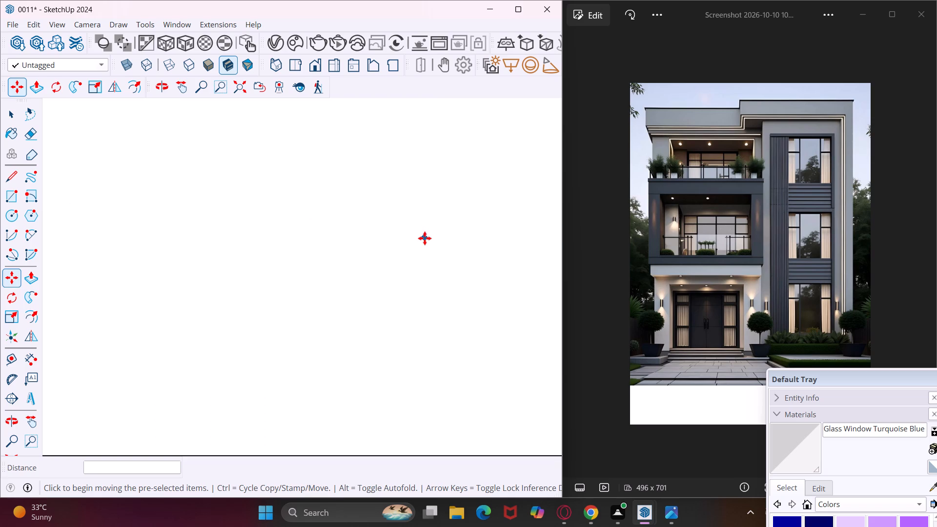
scroll(408, 225, "up", 20)
scroll(408, 225, "up", 1)
scroll(408, 225, "up", 20)
scroll(408, 225, "up", 10)
scroll(408, 225, "up", 20)
scroll(408, 225, "up", 18)
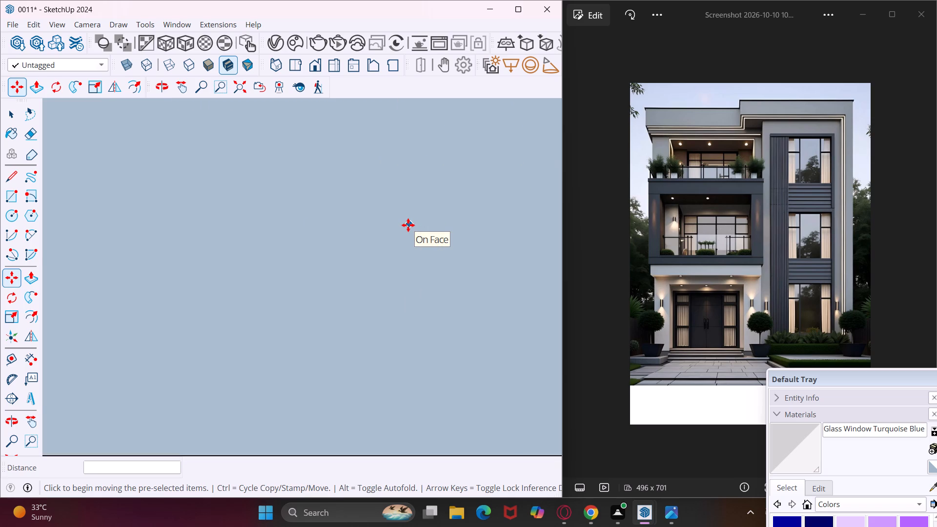
scroll(408, 225, "up", 8)
middle_click_drag(361, 223, 468, 210)
scroll(443, 202, "down", 5)
scroll(442, 175, "up", 4)
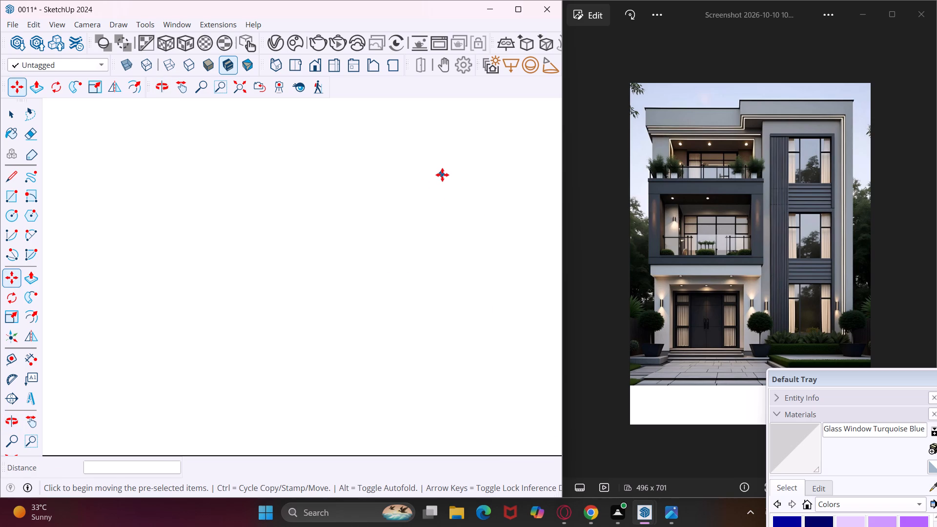
scroll(442, 175, "up", 20)
scroll(442, 175, "up", 18)
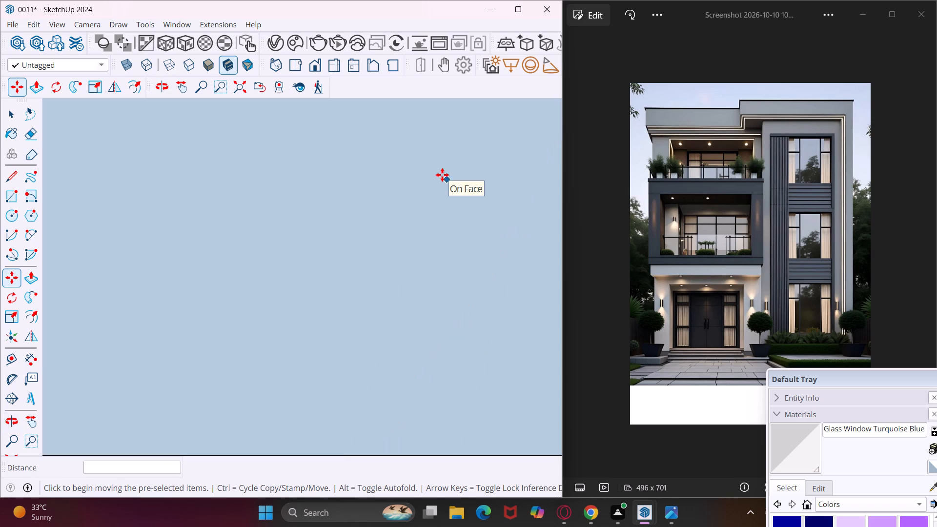
scroll(442, 175, "up", 20)
scroll(442, 175, "up", 9)
scroll(442, 175, "up", 13)
middle_click_drag(442, 175, 495, 169)
left_click(180, 89)
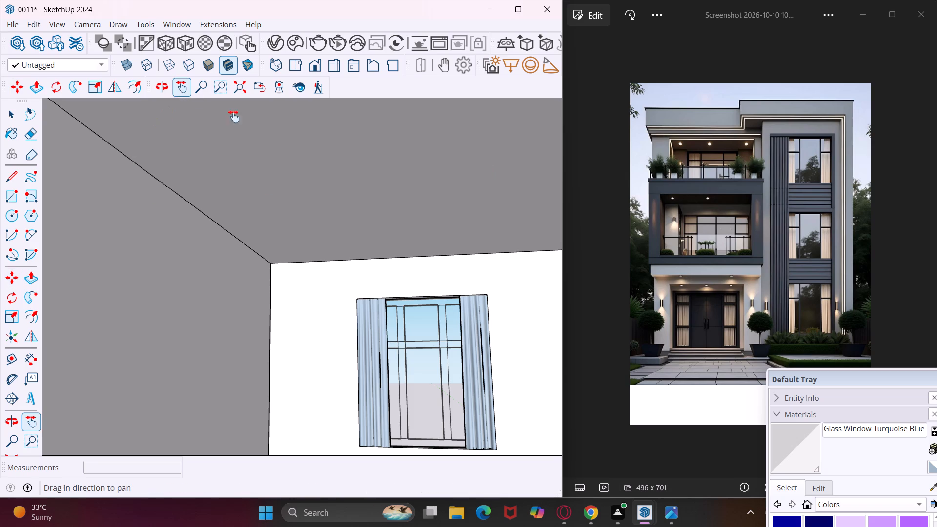
left_click_drag(420, 214, 293, 230)
left_click_drag(272, 234, 210, 243)
left_click_drag(415, 207, 271, 237)
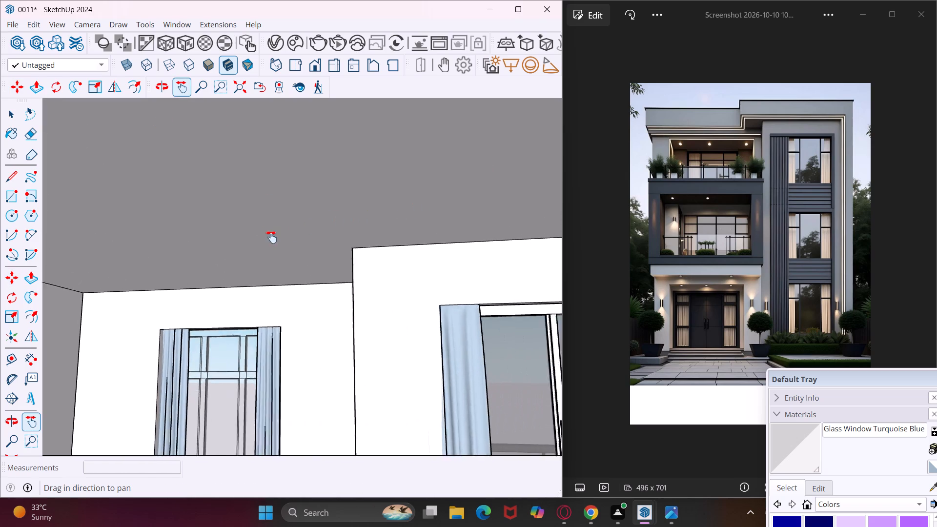
left_click_drag(271, 237, 267, 239)
middle_click_drag(262, 240, 387, 238)
left_click_drag(404, 241, 225, 262)
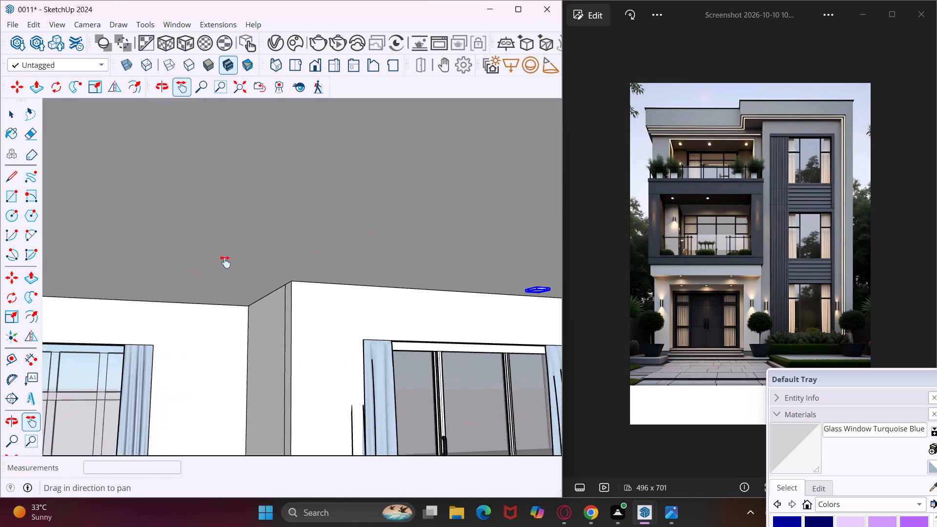
left_click_drag(225, 262, 163, 271)
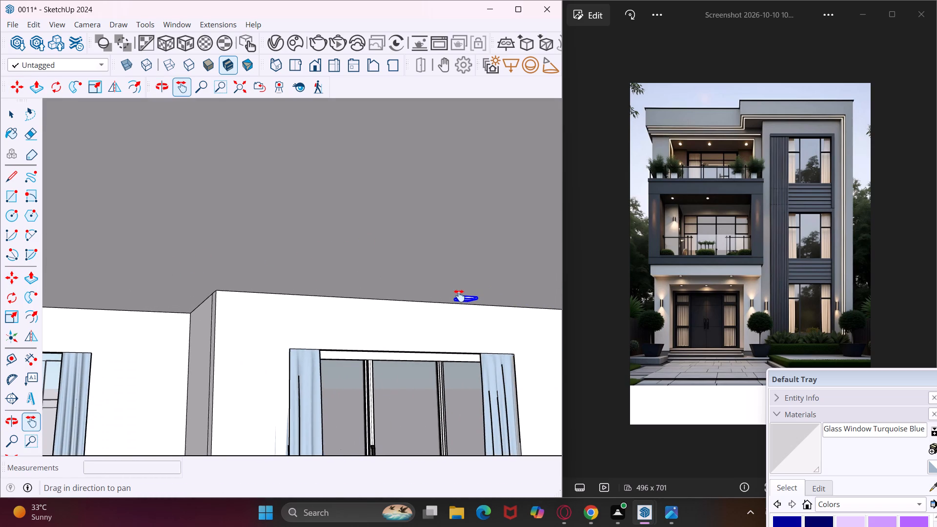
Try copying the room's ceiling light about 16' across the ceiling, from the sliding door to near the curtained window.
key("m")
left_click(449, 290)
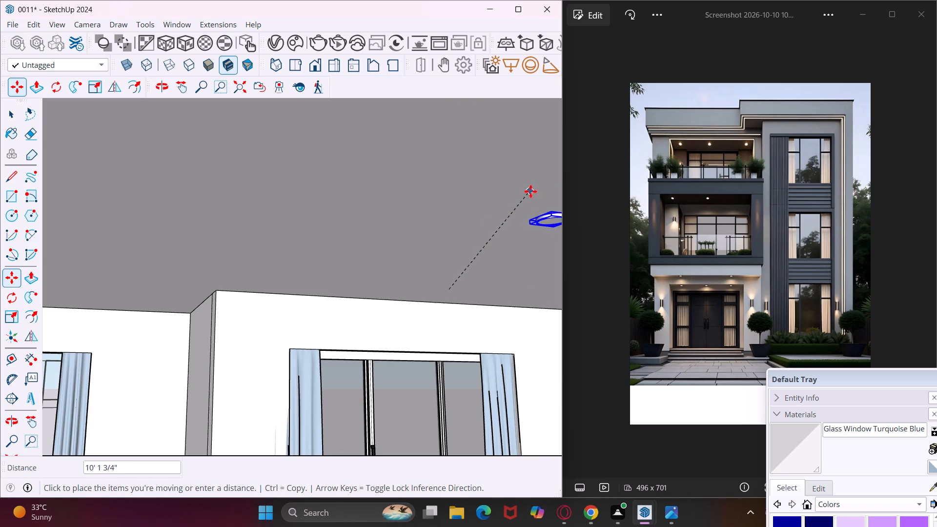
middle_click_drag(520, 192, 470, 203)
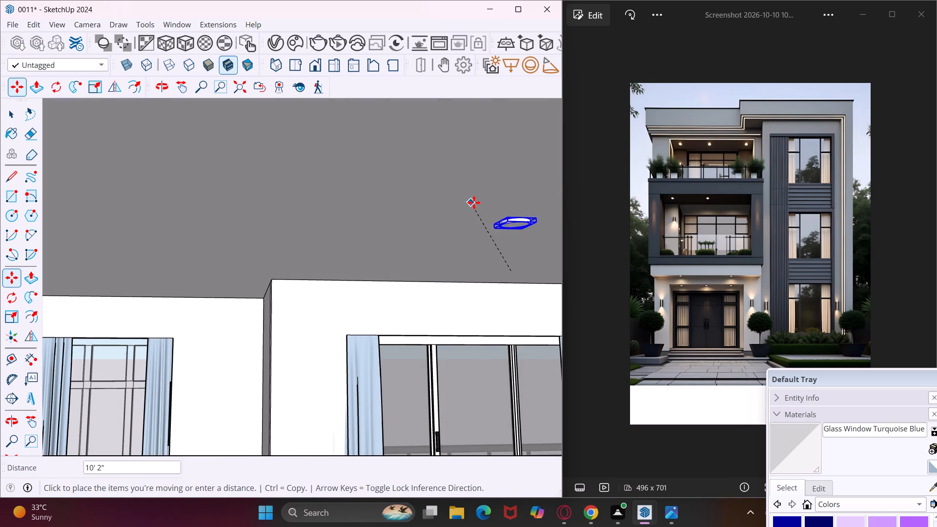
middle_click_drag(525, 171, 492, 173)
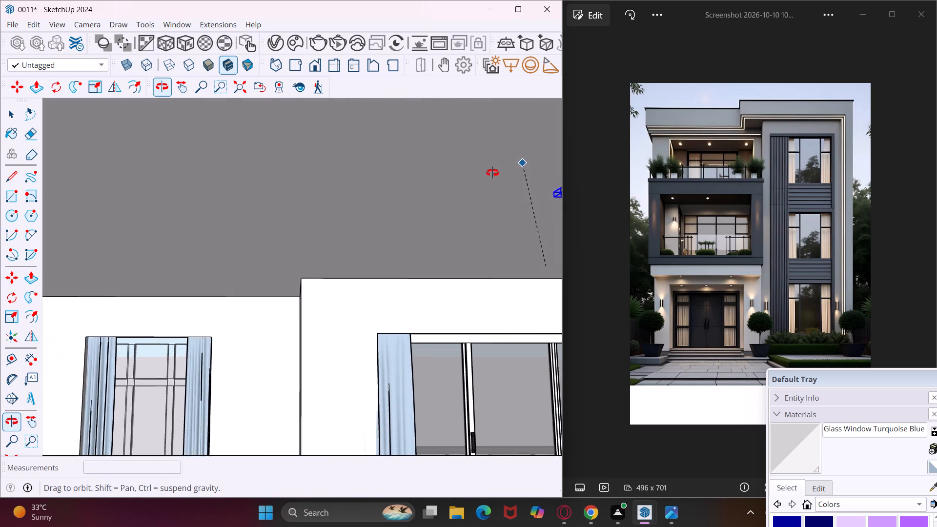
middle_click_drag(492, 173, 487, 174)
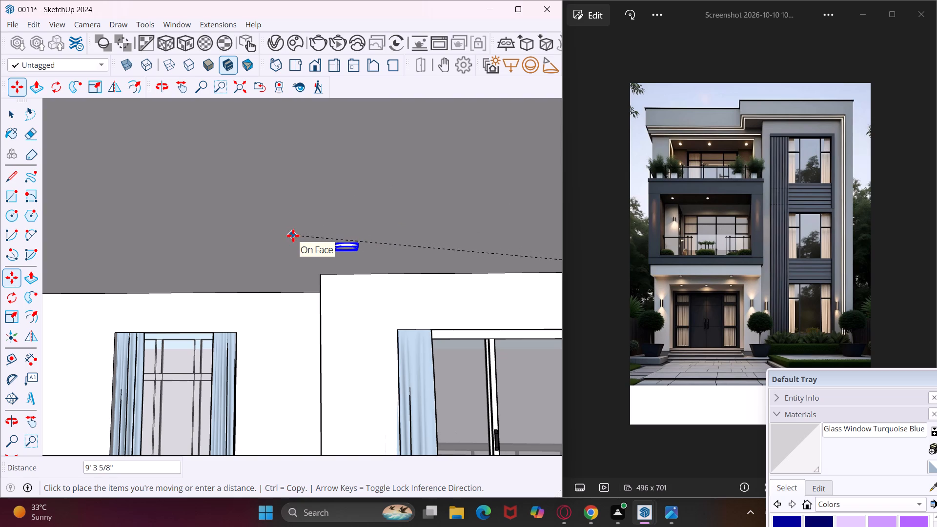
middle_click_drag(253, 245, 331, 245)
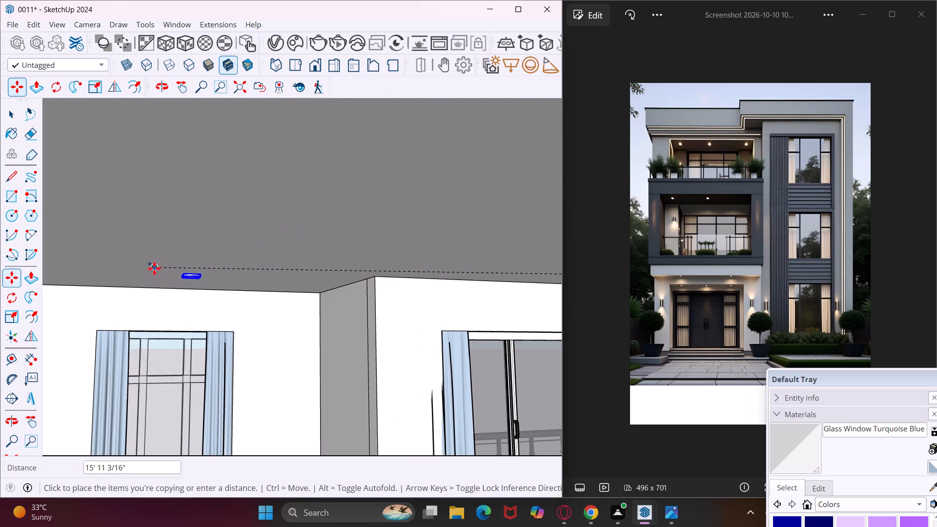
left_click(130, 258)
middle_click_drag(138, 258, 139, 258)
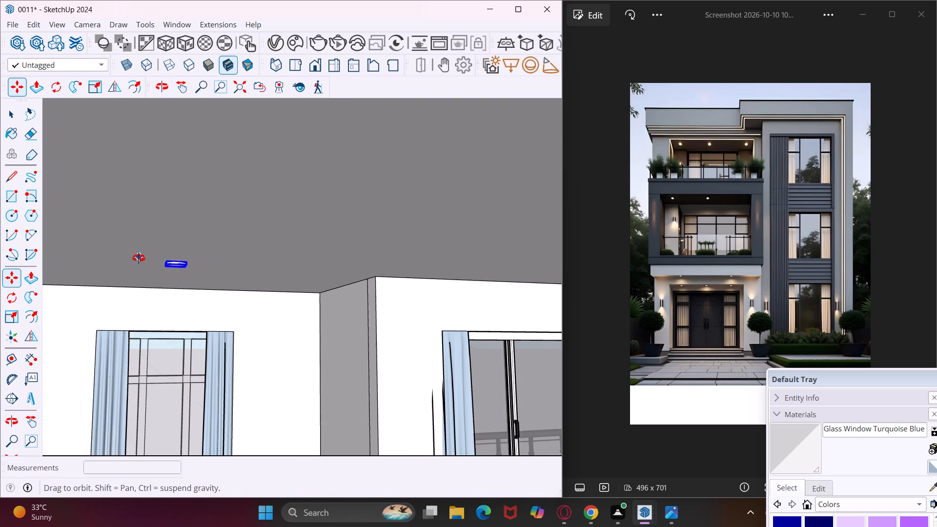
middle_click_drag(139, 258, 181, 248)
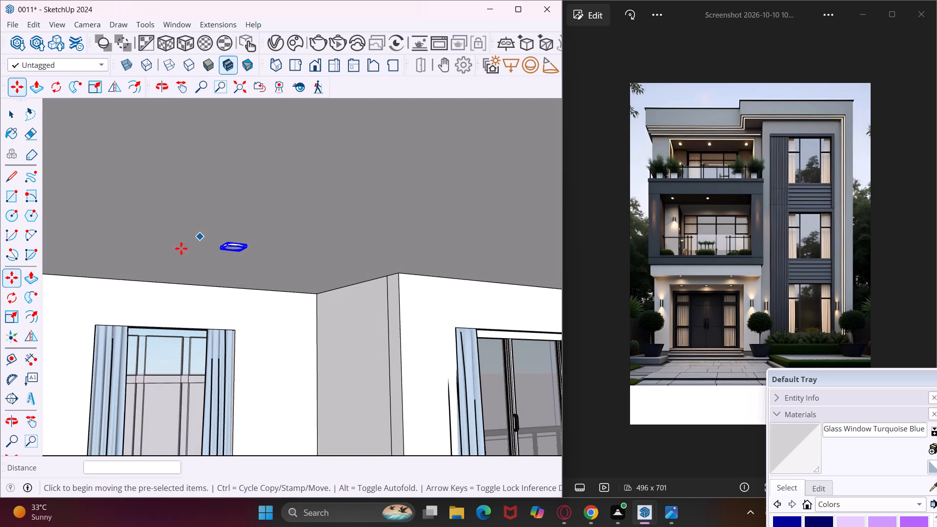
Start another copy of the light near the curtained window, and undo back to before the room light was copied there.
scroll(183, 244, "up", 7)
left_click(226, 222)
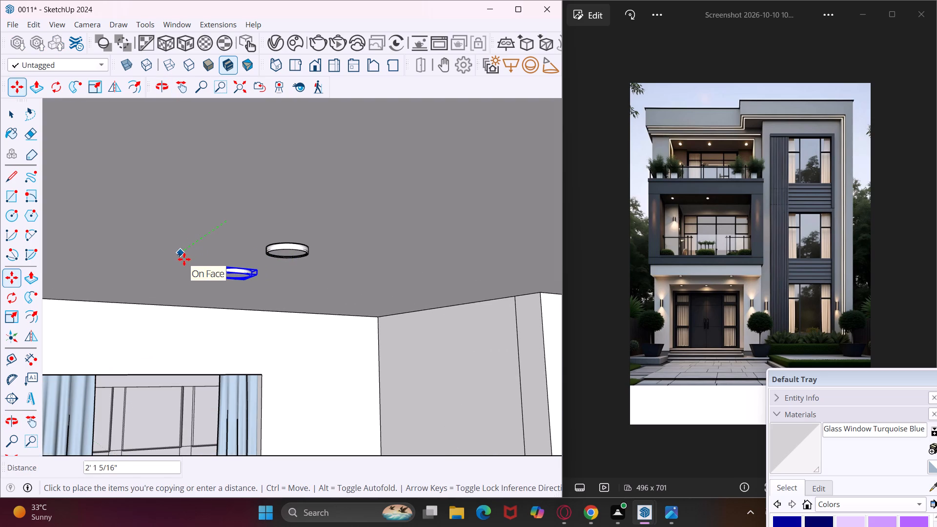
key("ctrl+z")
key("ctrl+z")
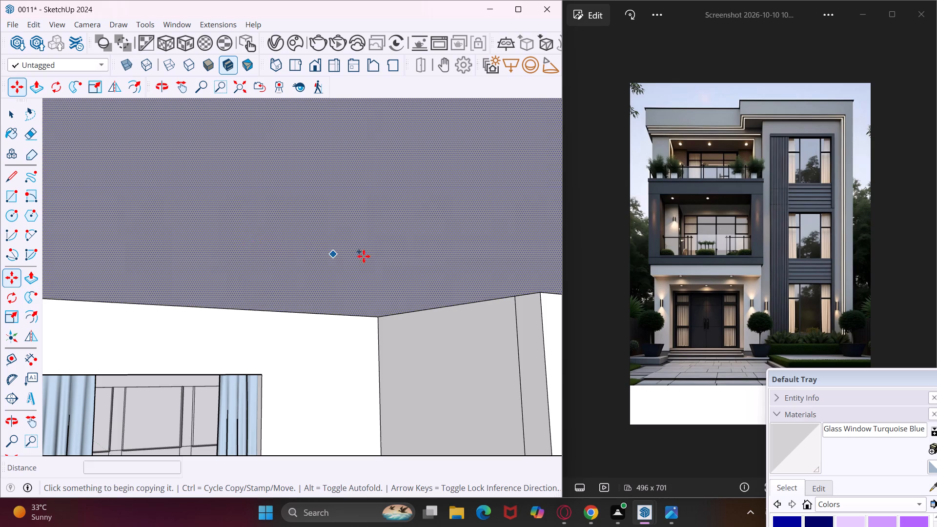
Look around the top-floor room's ceiling to locate the ceiling light near the curtained sliding door.
middle_click_drag(409, 258, 294, 263)
scroll(294, 263, "down", 3)
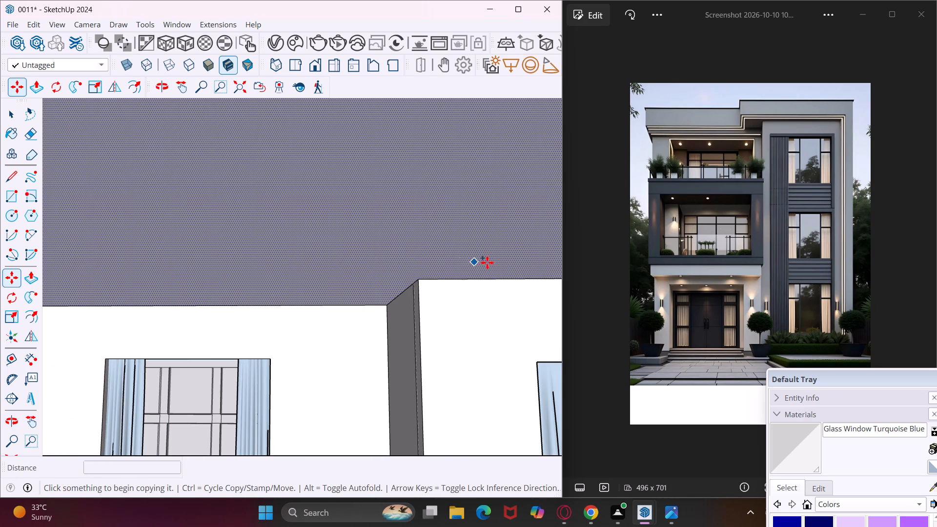
middle_click_drag(487, 263, 427, 260)
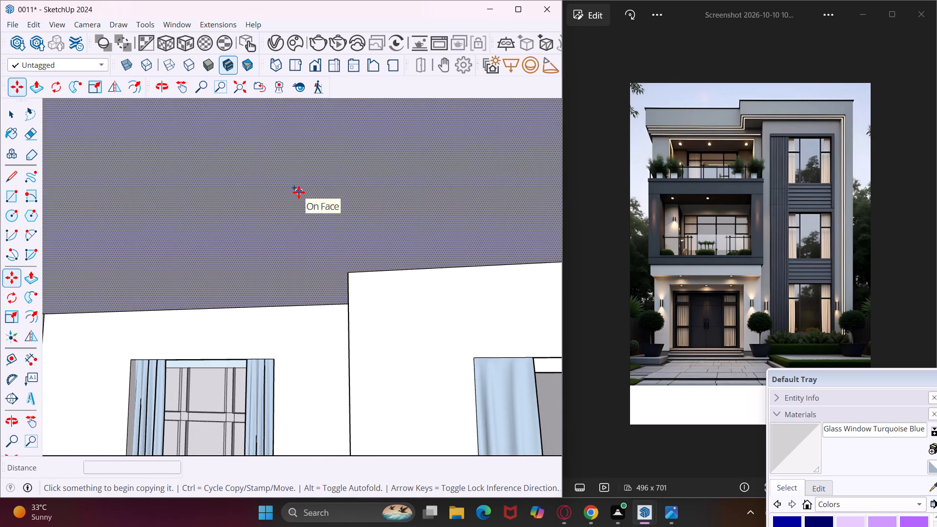
left_click(188, 91)
left_click_drag(395, 195, 295, 185)
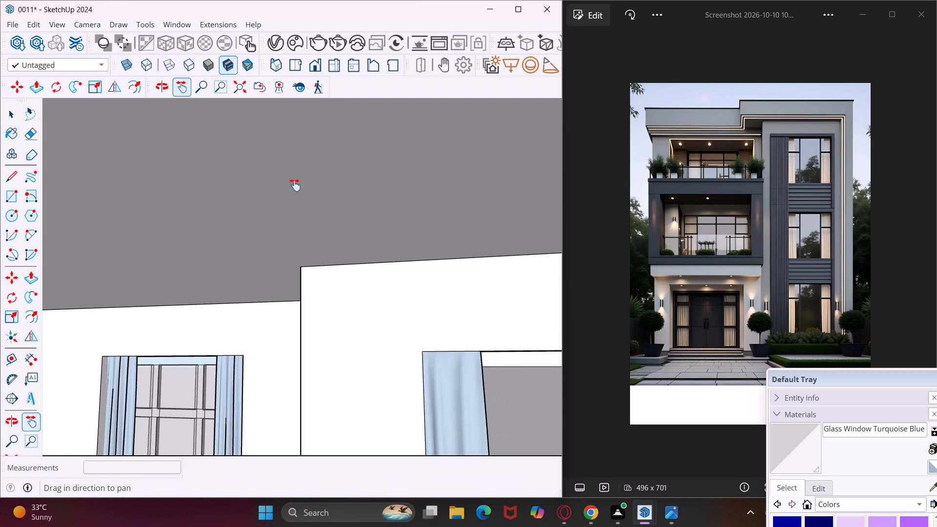
left_click_drag(295, 185, 240, 192)
left_click_drag(382, 203, 174, 232)
middle_click_drag(185, 234, 226, 233)
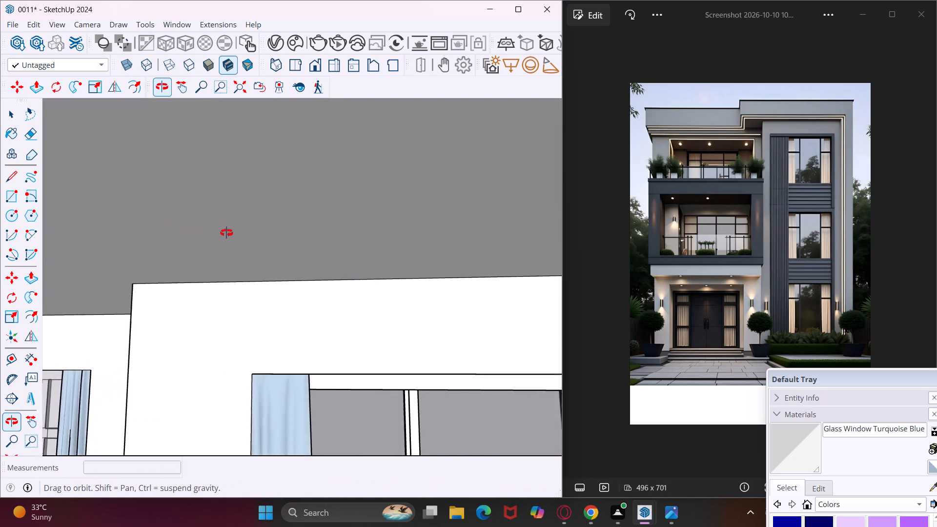
middle_click_drag(226, 233, 269, 234)
left_click_drag(302, 263, 0, 341)
middle_click_drag(89, 338, 121, 344)
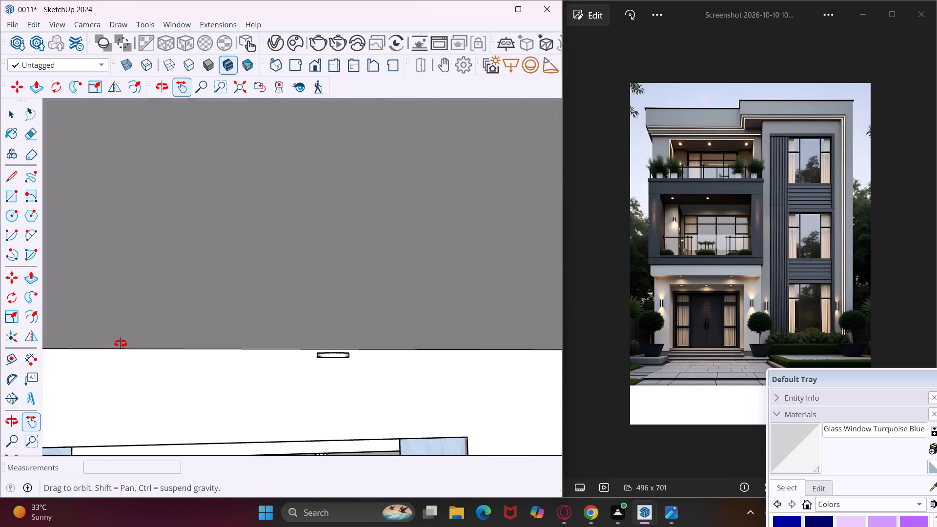
middle_click_drag(121, 344, 230, 315)
key("Escape")
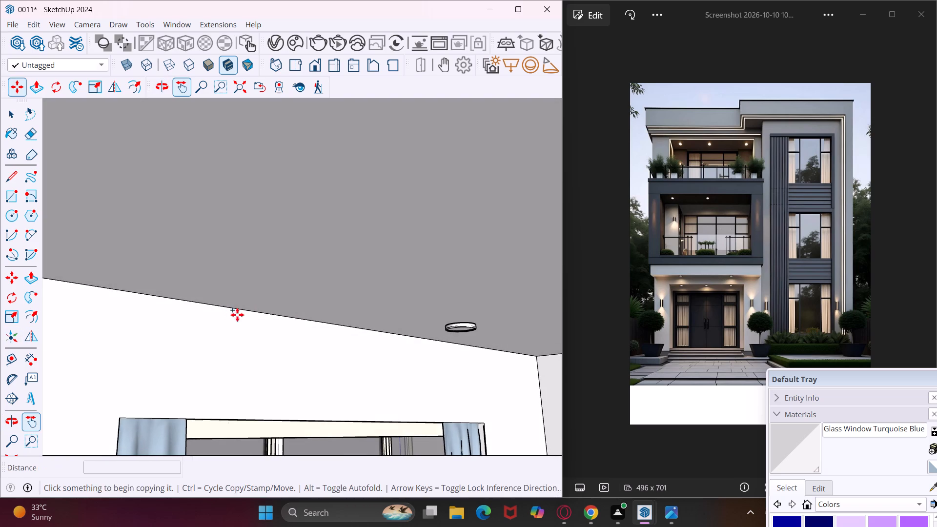
Move the ceiling light near the sliding door up about 1 15/16" so it sits into the room's ceiling.
key("space")
left_click(467, 325)
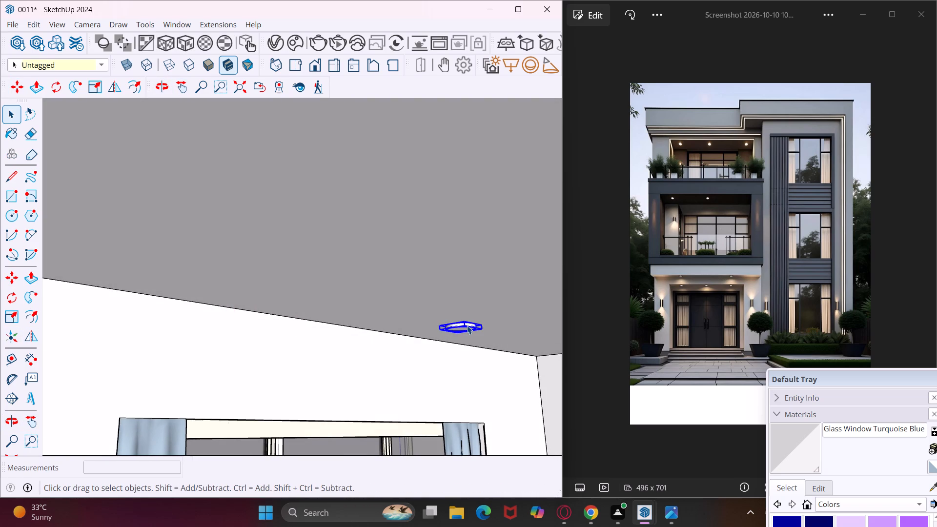
key("m")
scroll(486, 324, "up", 4)
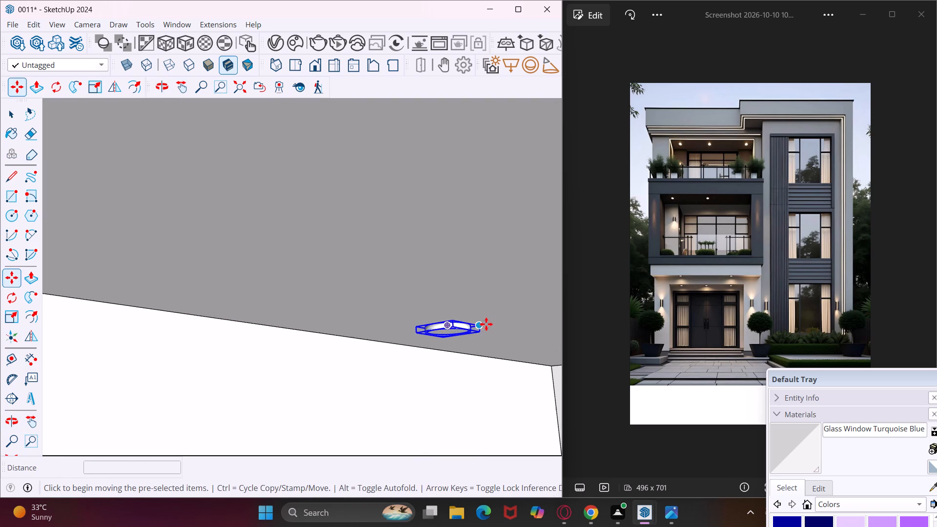
scroll(471, 329, "up", 4)
left_click(466, 325)
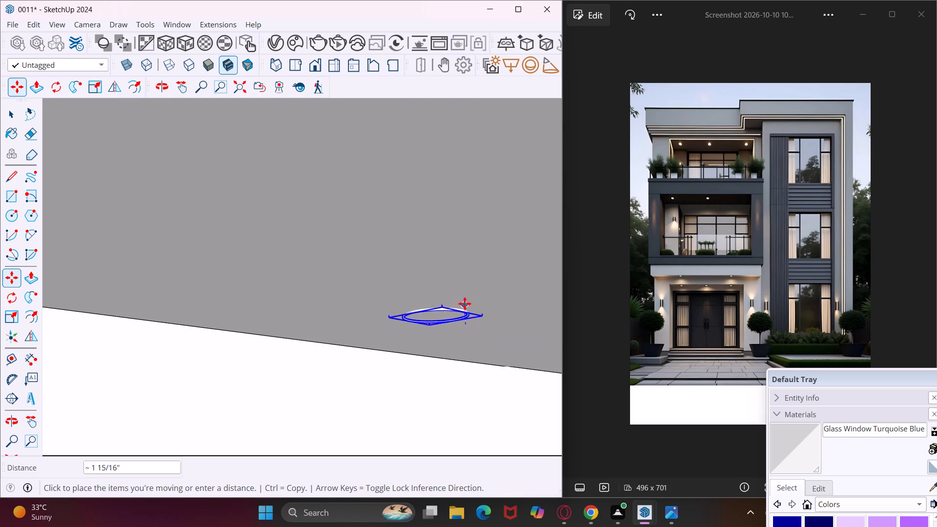
left_click(466, 305)
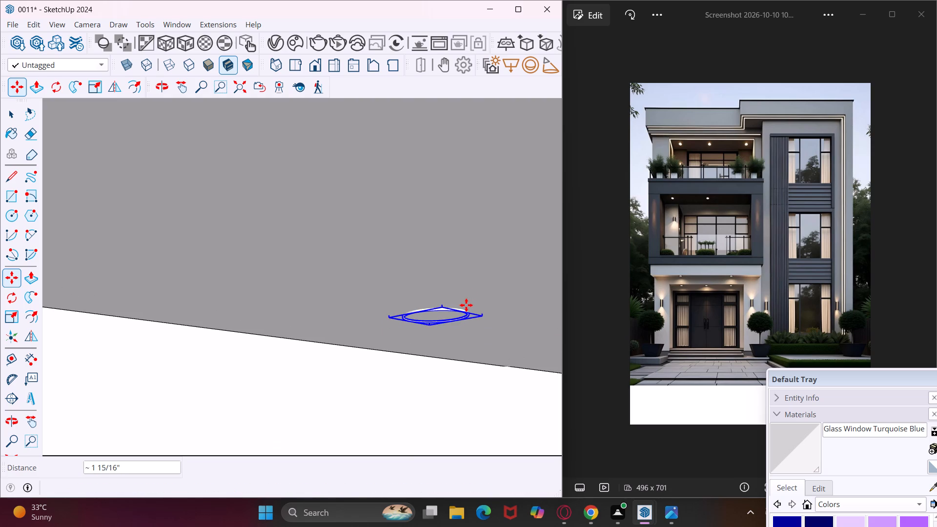
Copy the ceiling light about 12' 3 11/16" along the red axis, past the projecting wall corner, on the room's ceiling.
key("m")
left_click(487, 289)
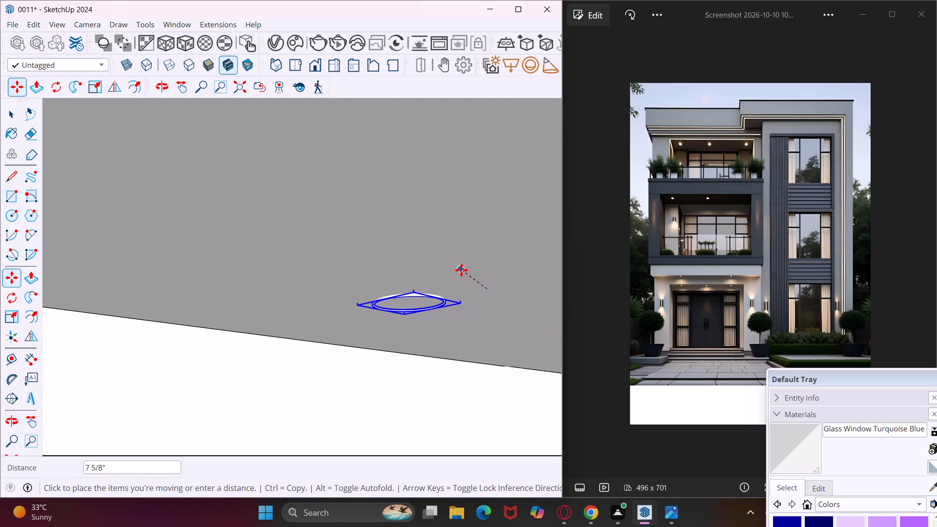
scroll(461, 270, "down", 14)
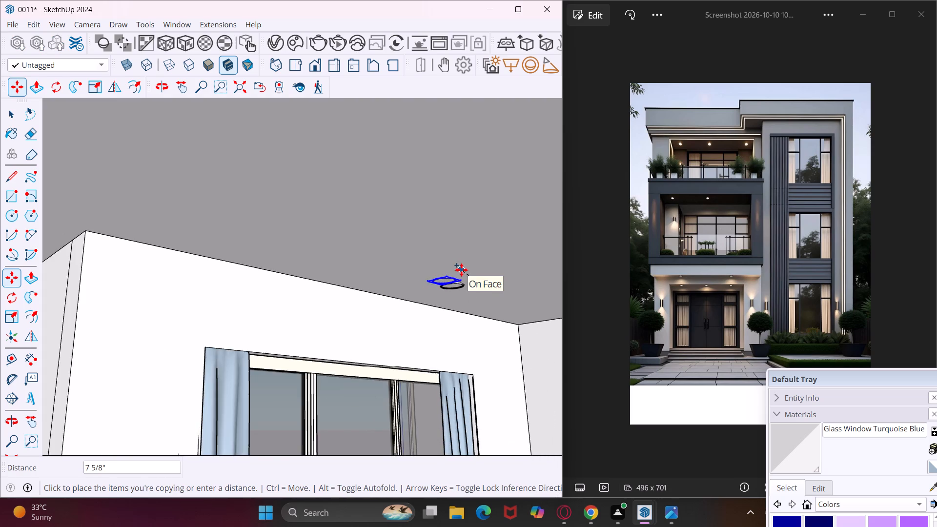
scroll(461, 270, "down", 6)
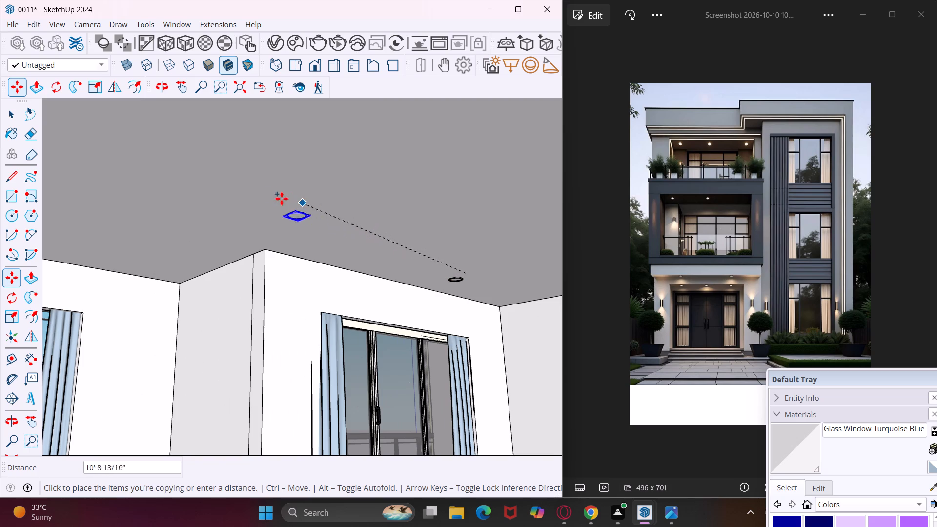
left_click(216, 204)
key("Escape")
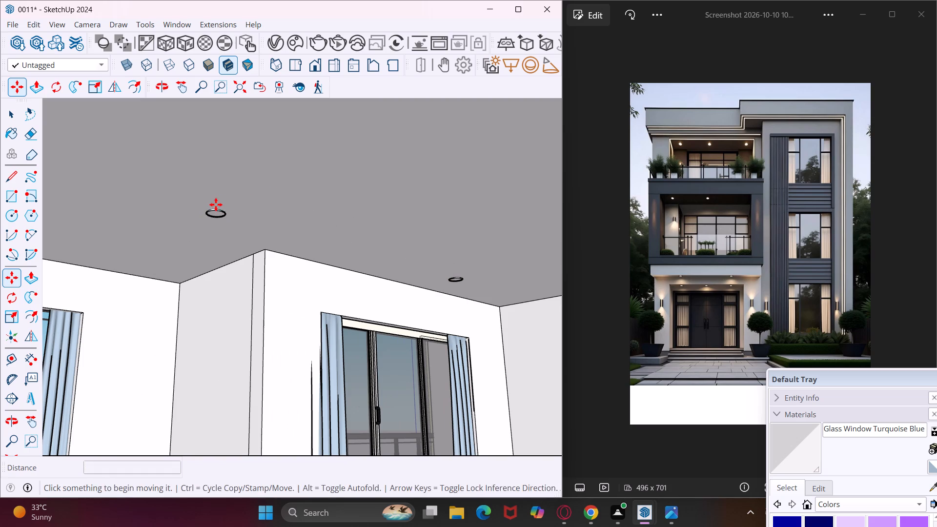
key("space")
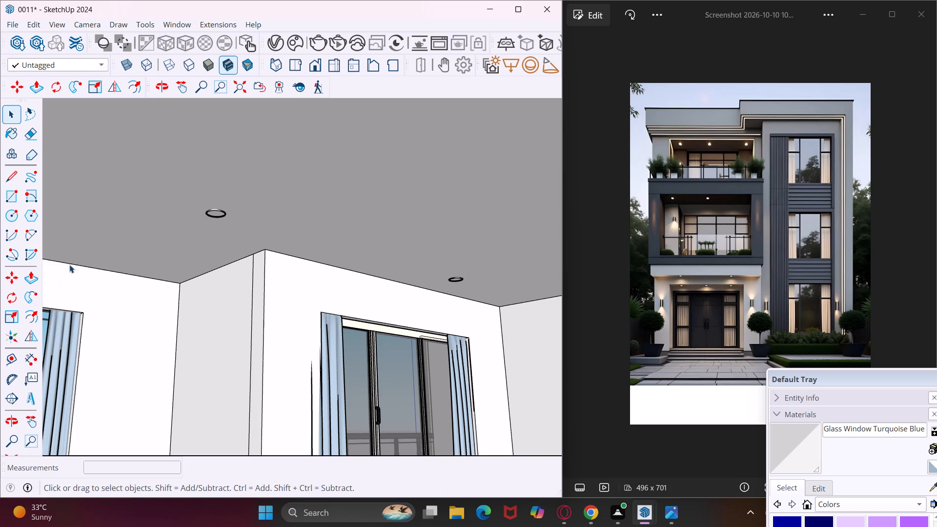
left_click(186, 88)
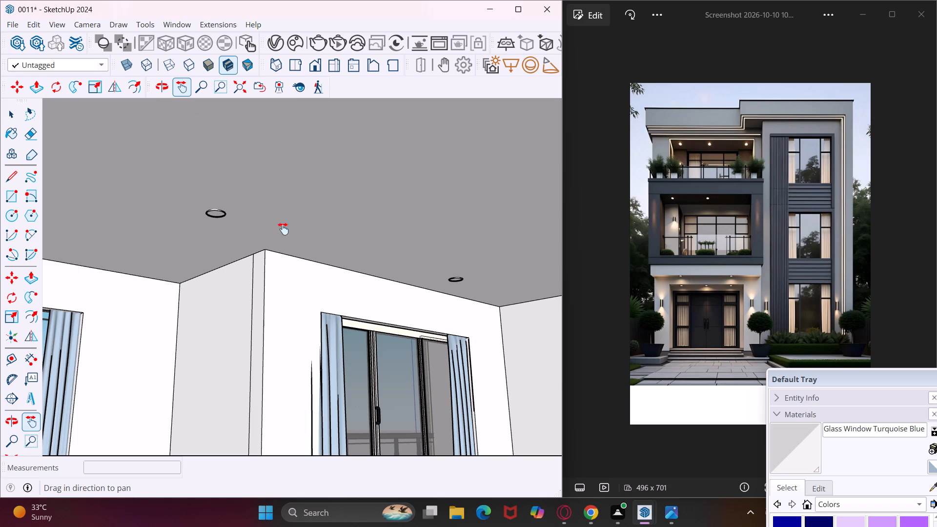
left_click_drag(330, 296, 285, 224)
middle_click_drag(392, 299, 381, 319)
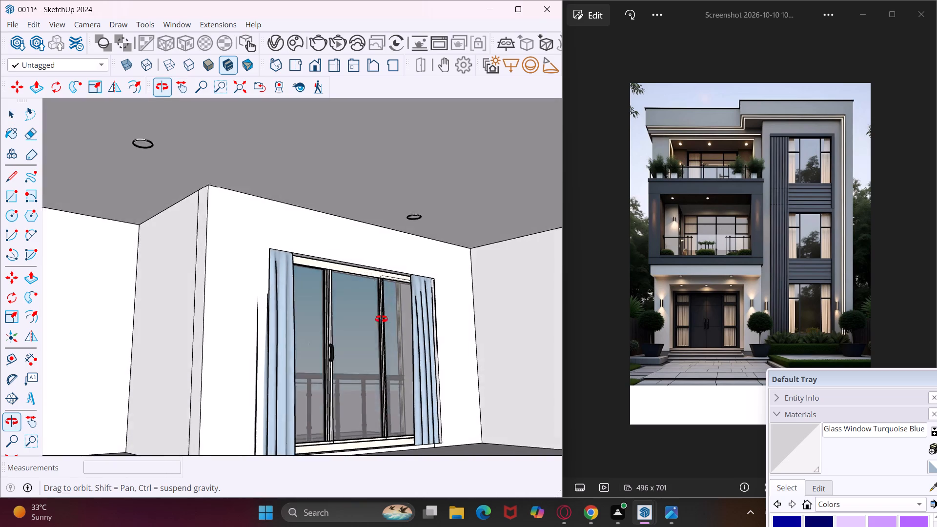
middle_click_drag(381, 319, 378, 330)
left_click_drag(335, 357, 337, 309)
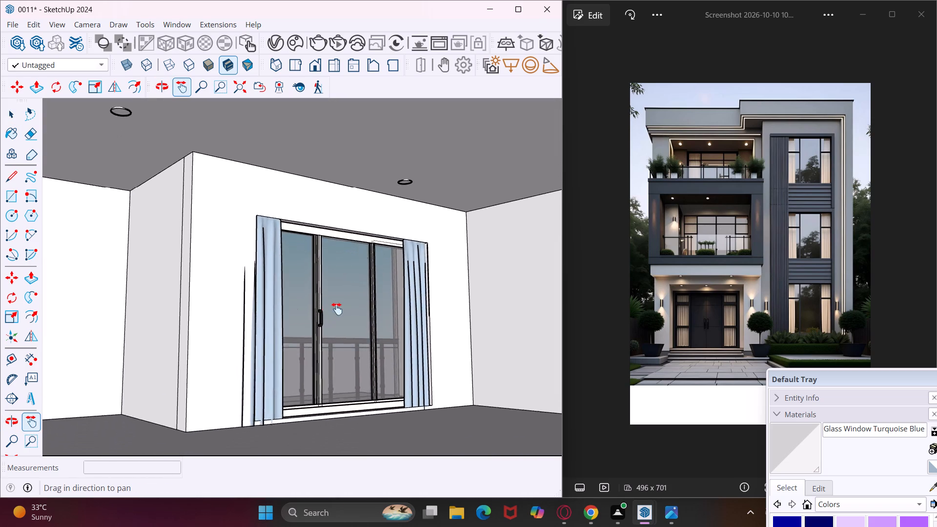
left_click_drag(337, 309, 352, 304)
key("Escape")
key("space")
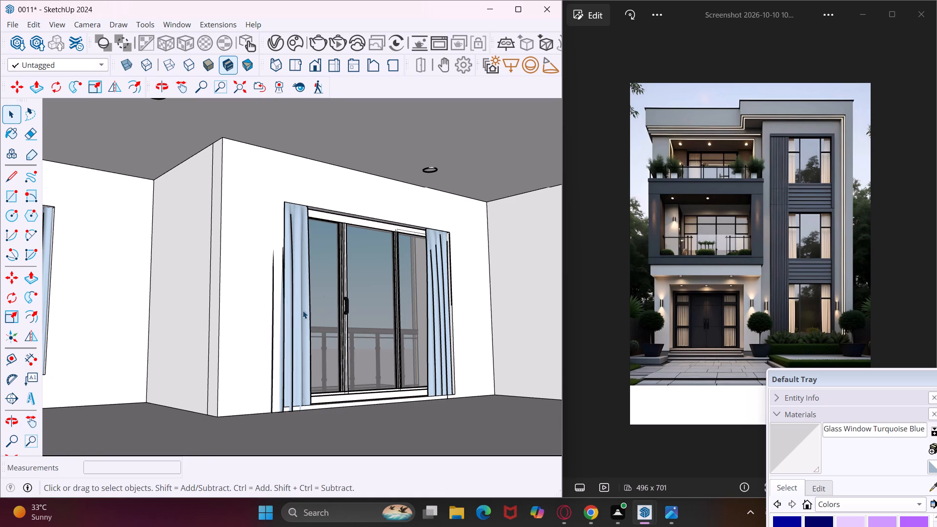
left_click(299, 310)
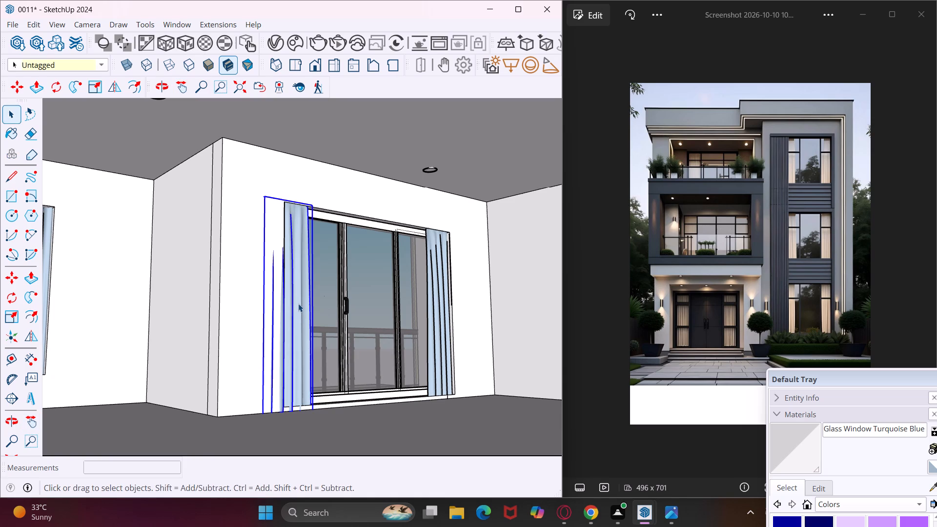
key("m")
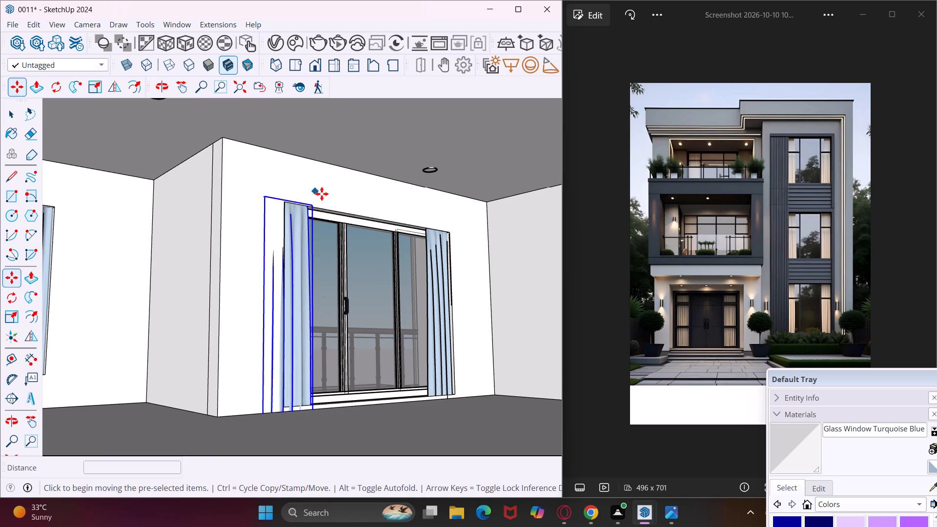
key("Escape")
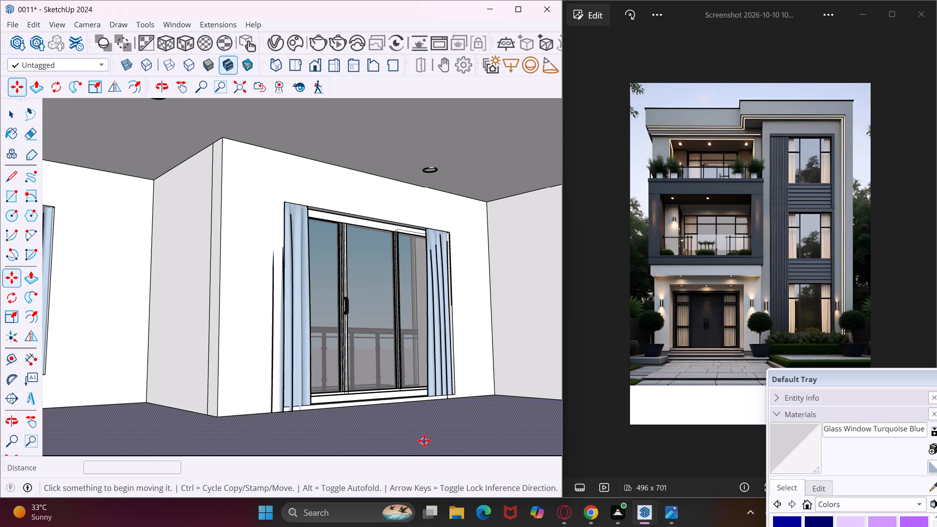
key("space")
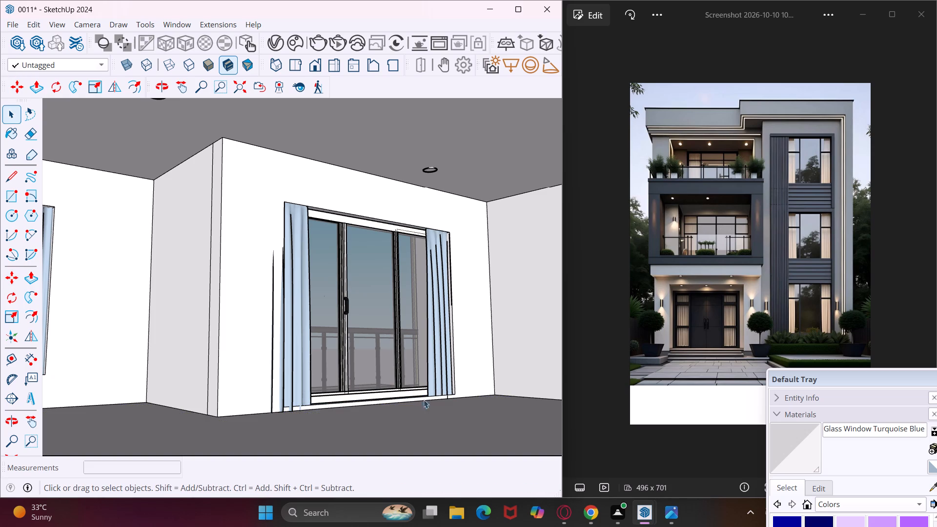
Widen the modelling window and place an Omni Light on the room floor in front of the curtained sliding door.
left_click(175, 90)
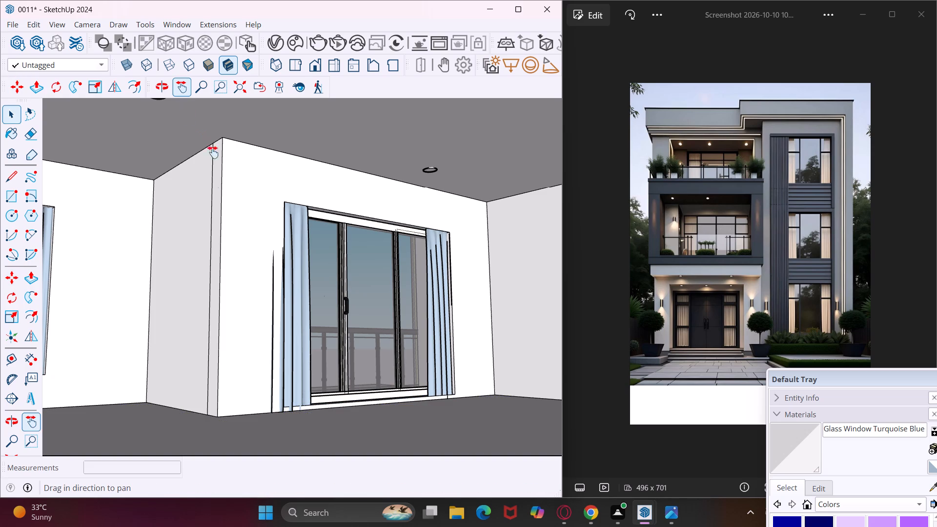
left_click_drag(219, 345, 239, 318)
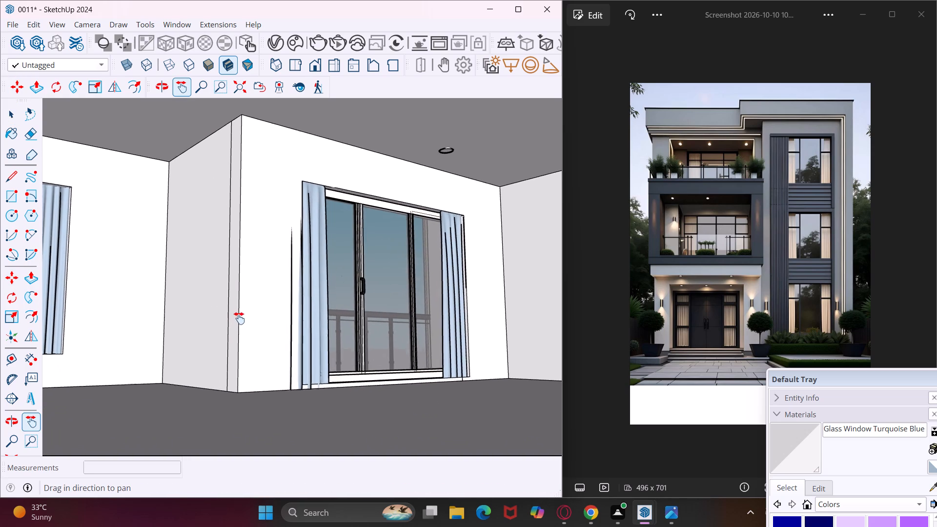
left_click_drag(239, 318, 230, 314)
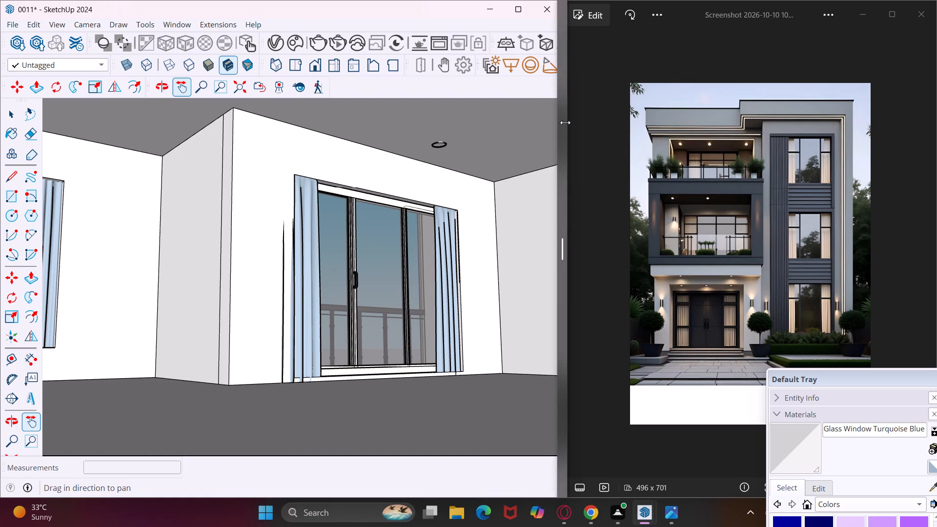
left_click_drag(565, 122, 583, 130)
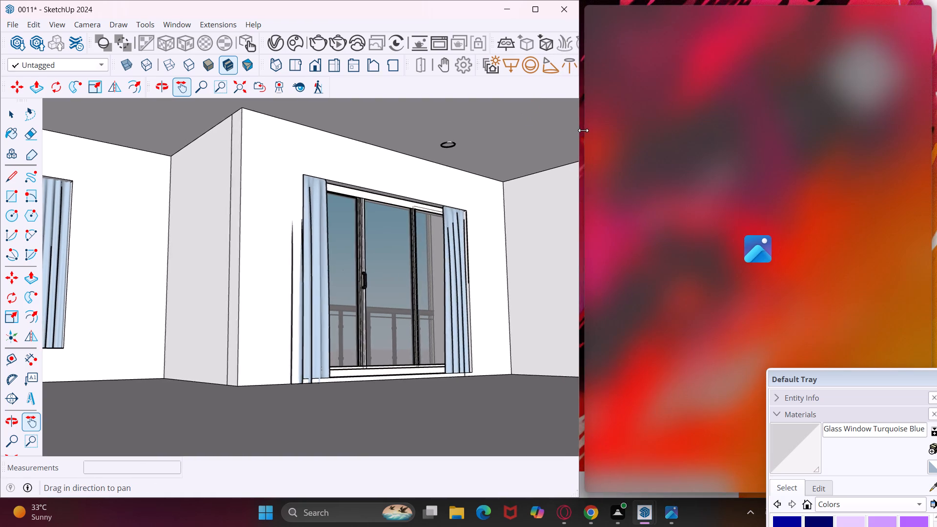
left_click_drag(583, 130, 605, 136)
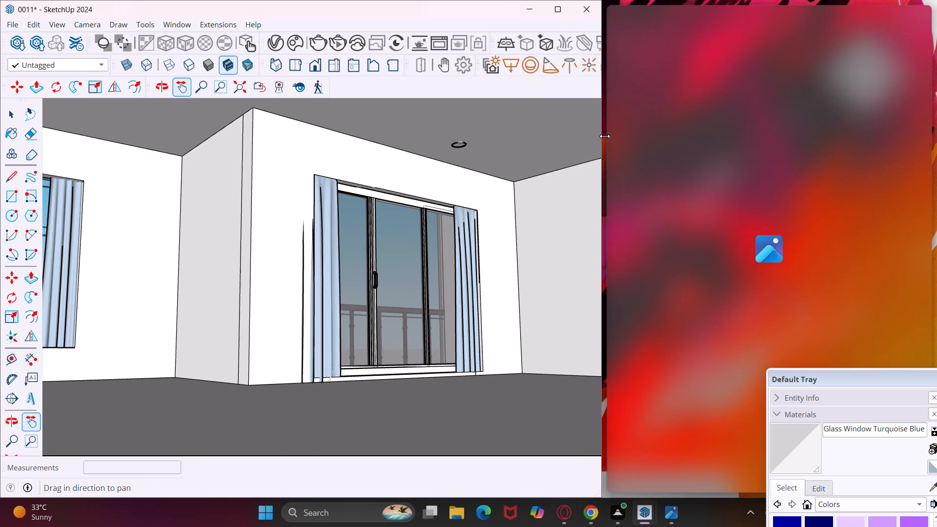
left_click_drag(605, 136, 606, 136)
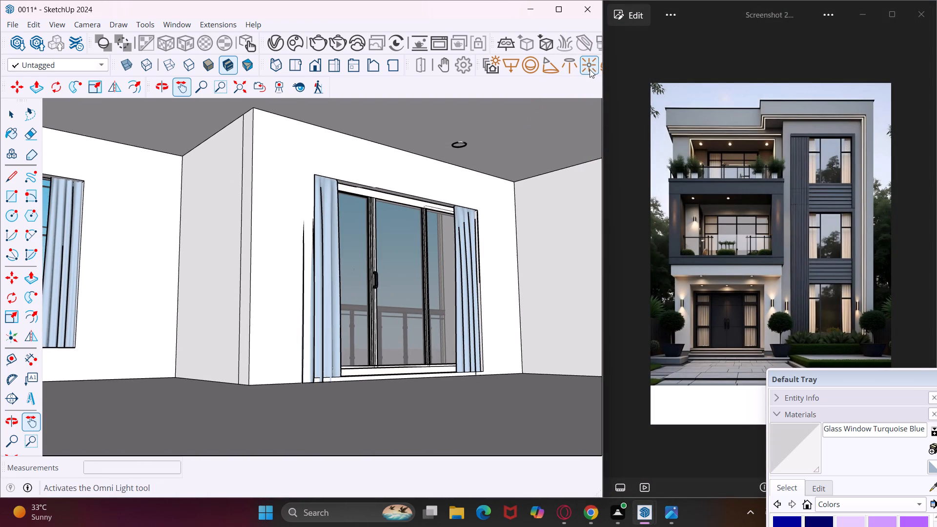
left_click(590, 69)
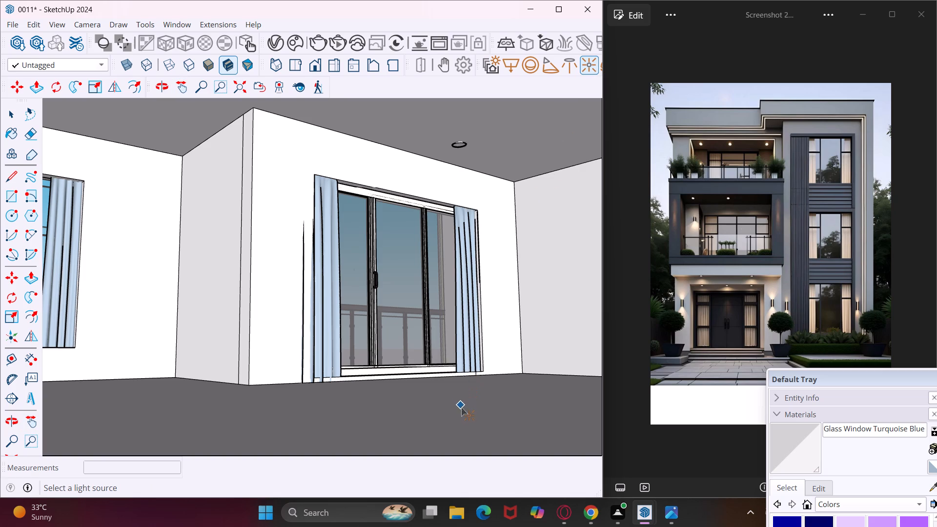
left_click(461, 413)
key("l")
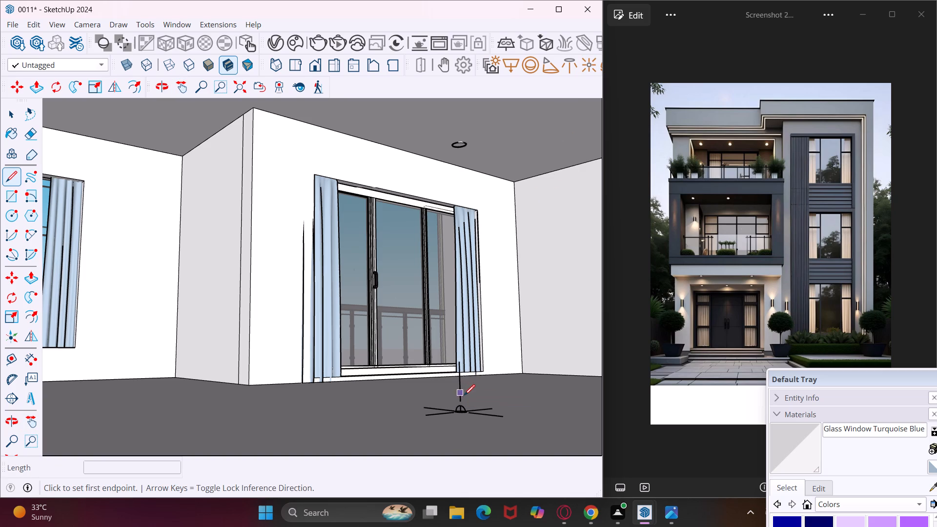
key("Escape")
key("space")
Raise the omni light in front of the curtained sliding door about 3' 5 11/16" above the room floor.
left_click(466, 407)
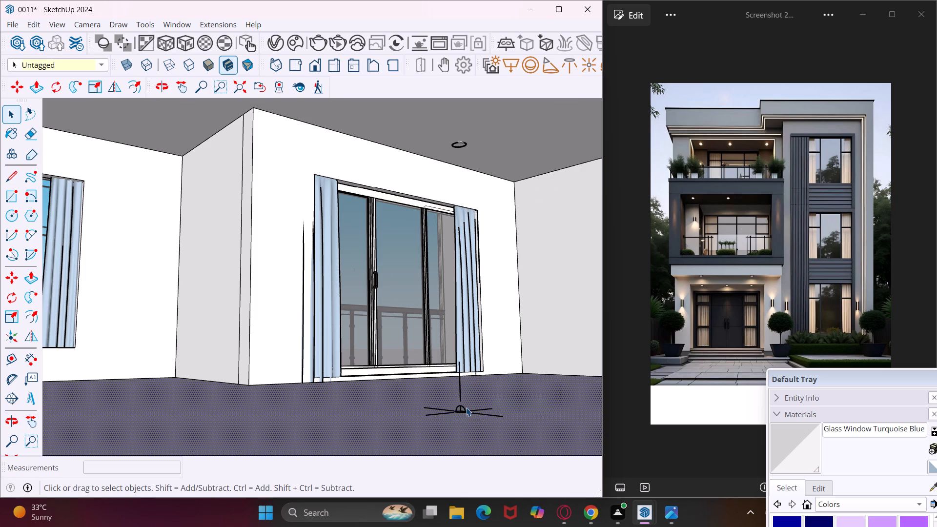
left_click(464, 401)
left_click(461, 395)
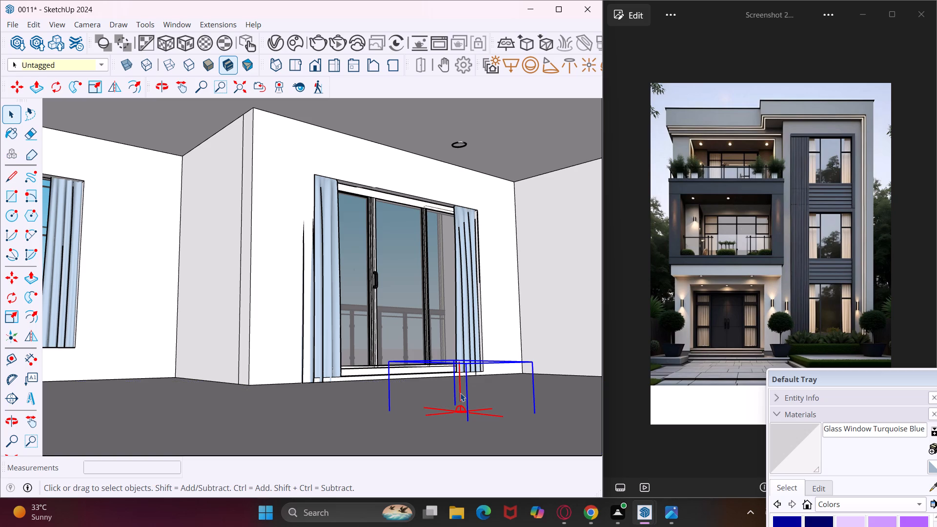
key("m")
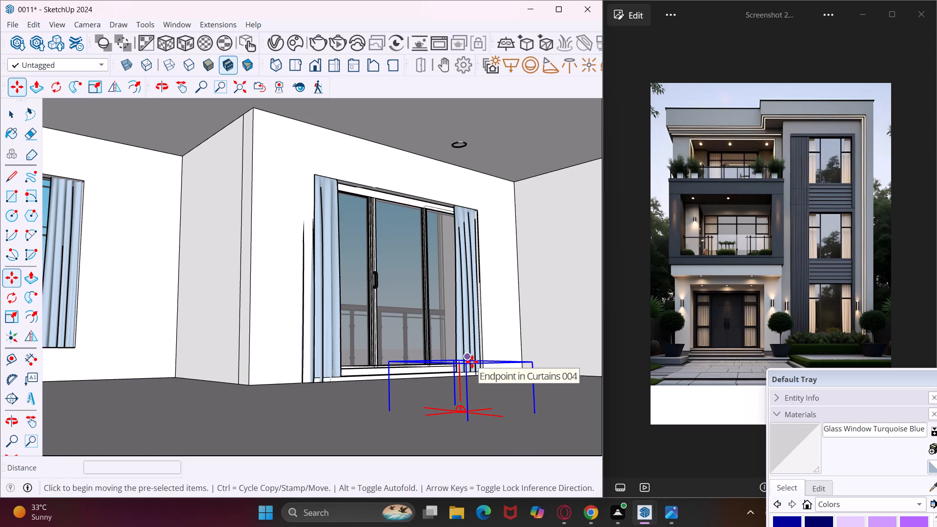
left_click(434, 436)
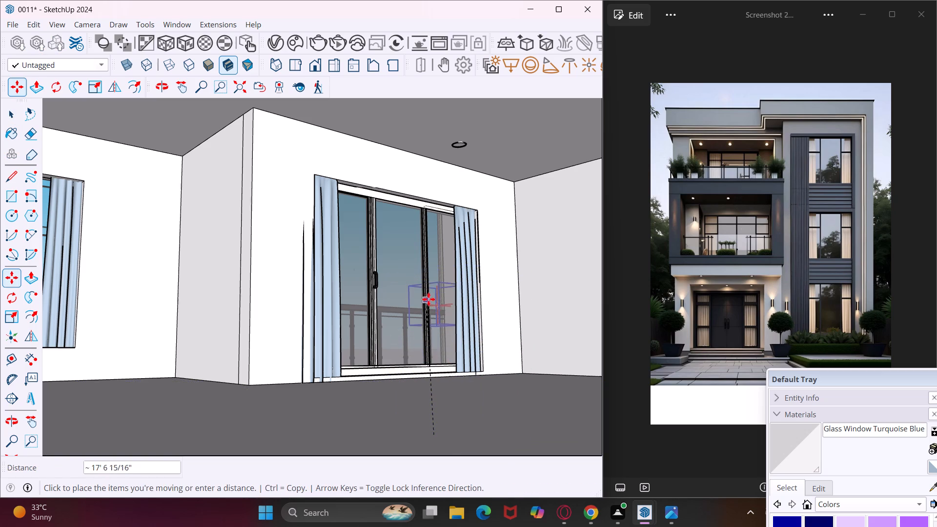
middle_click_drag(441, 302, 487, 297)
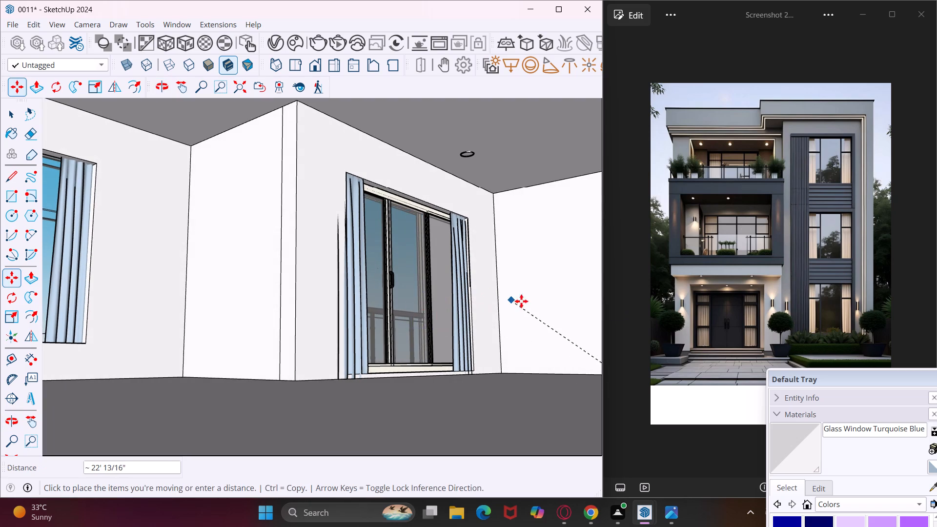
key("Escape")
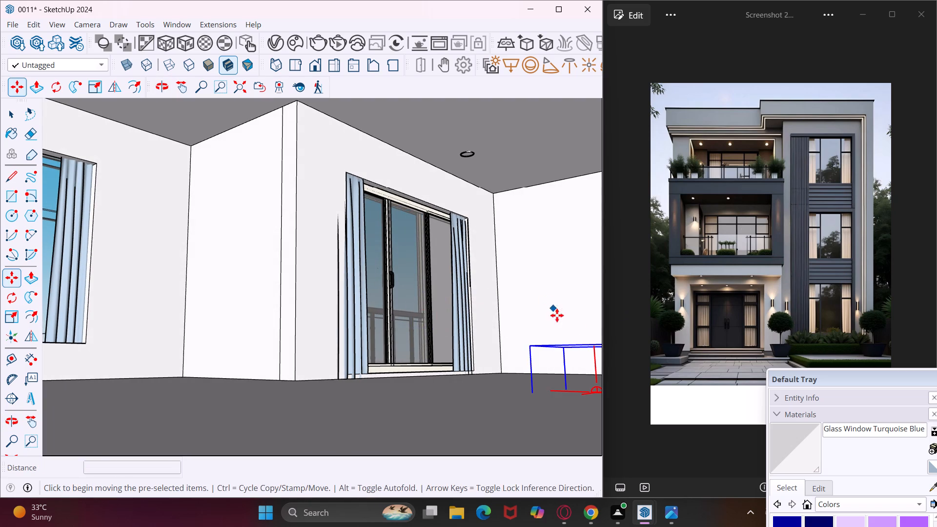
left_click(324, 366)
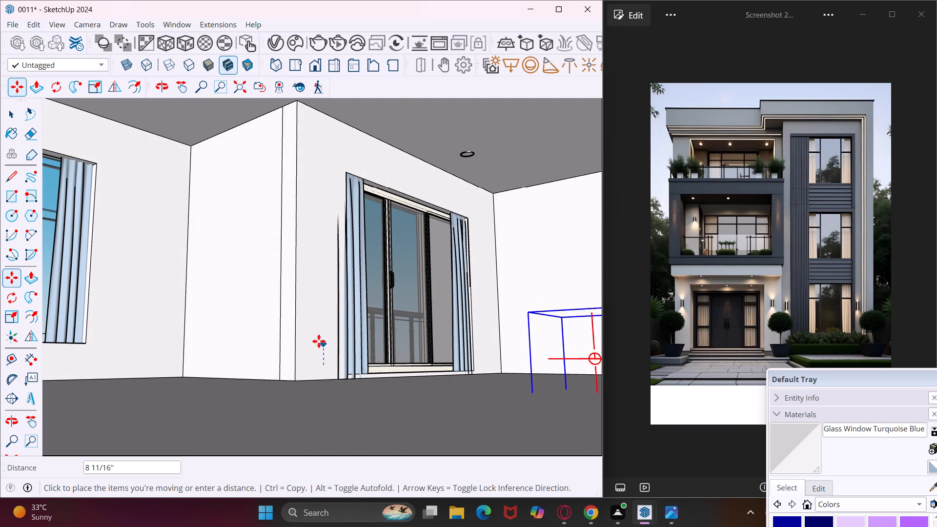
left_click(321, 269)
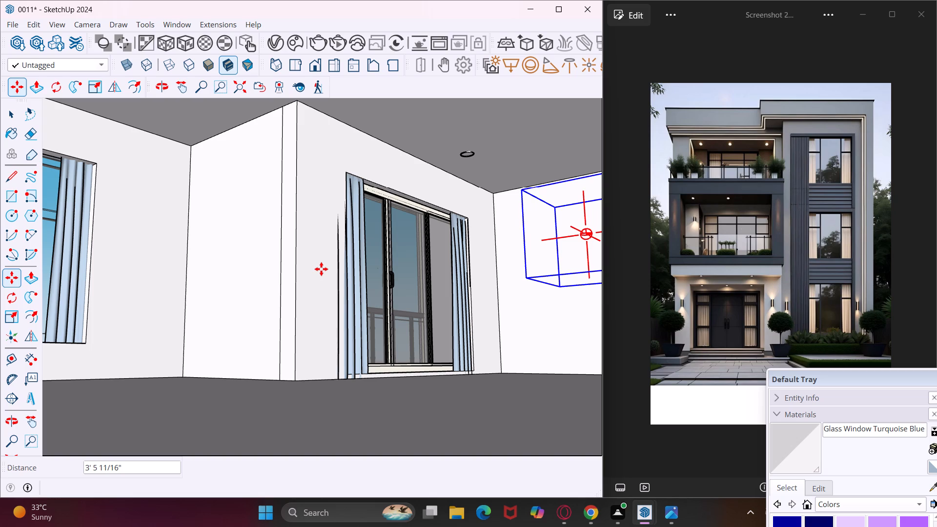
Copy the raised omni light across the room by about 5' 9", and again by about 5' 5 1/4" along the red axis.
left_click(321, 269)
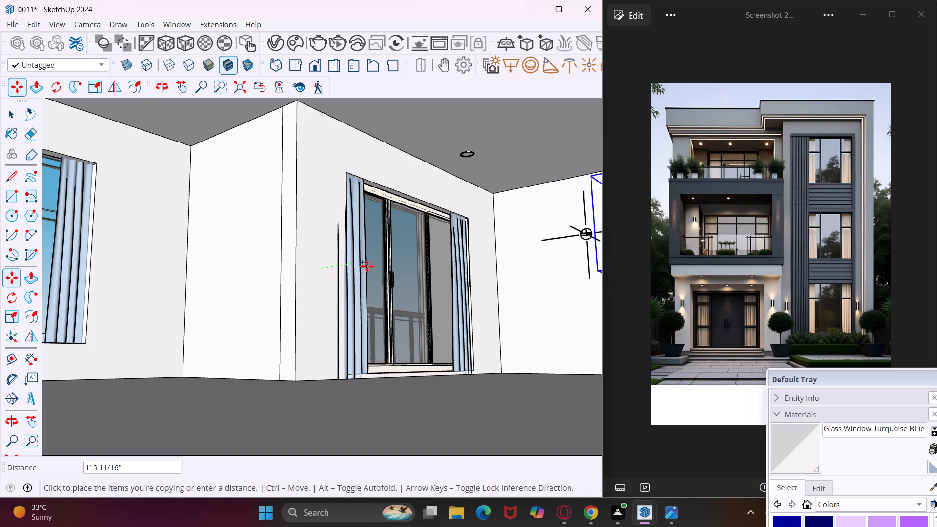
left_click(411, 280)
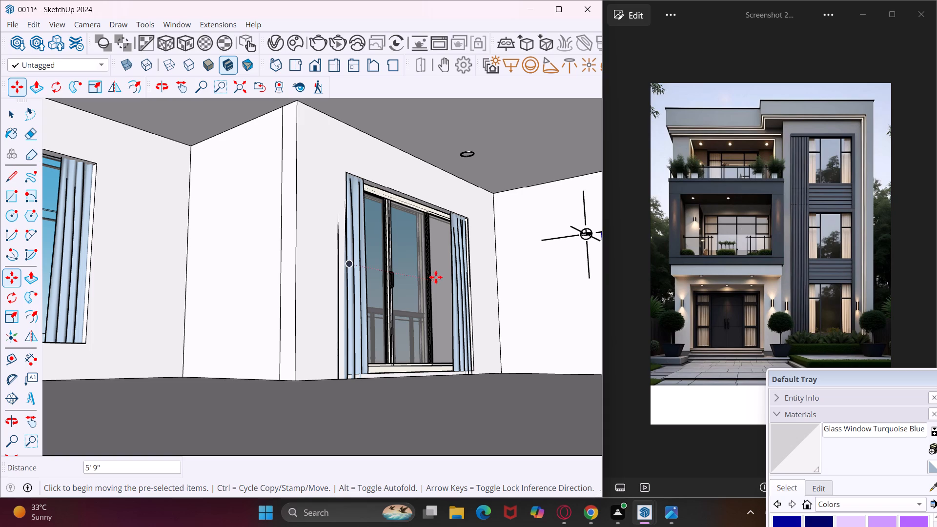
left_click(417, 279)
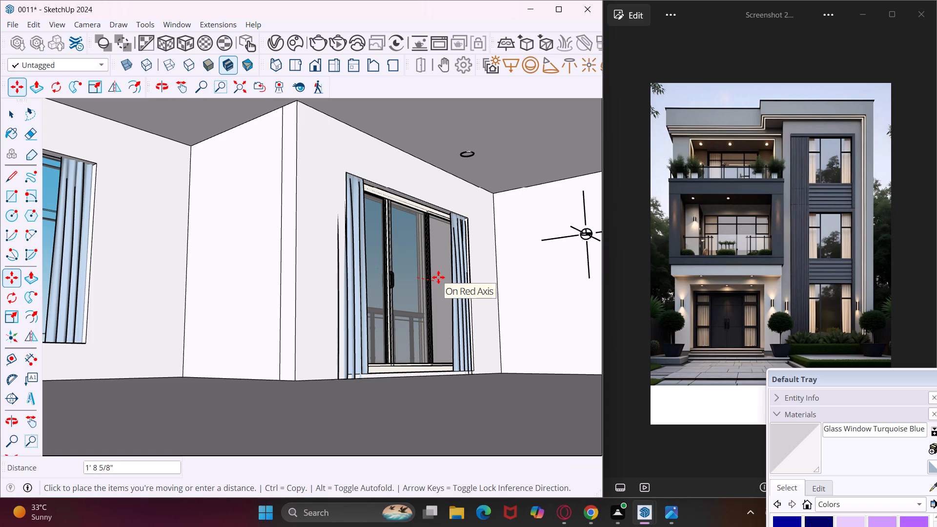
middle_click_drag(438, 277, 385, 284)
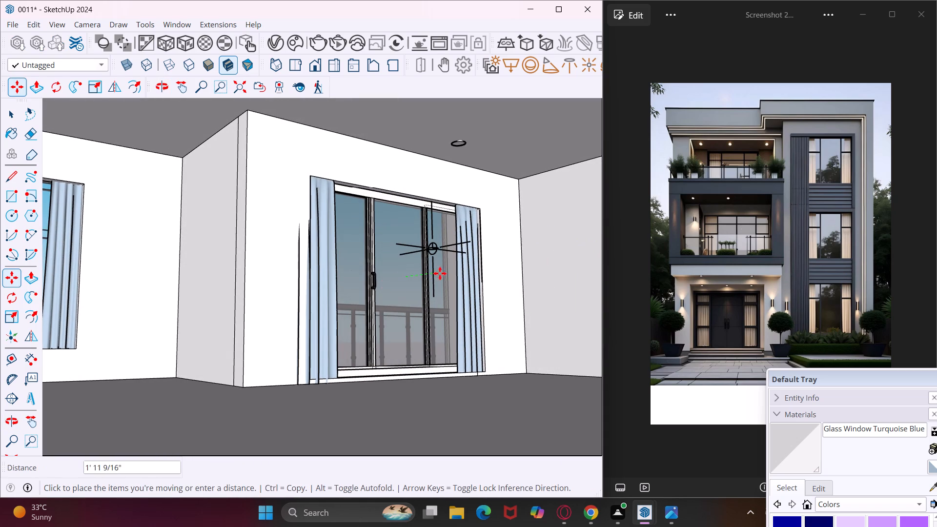
left_click(489, 283)
Add two more omni light copies, about 5' 4 3/8" along the green axis and about 3' 1 7/16" along the red axis.
middle_click_drag(489, 283, 529, 294)
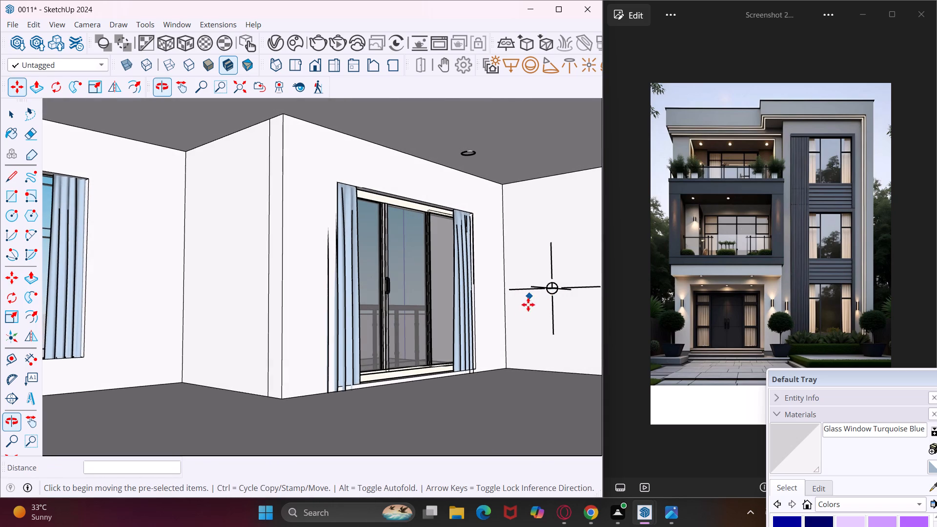
left_click(519, 424)
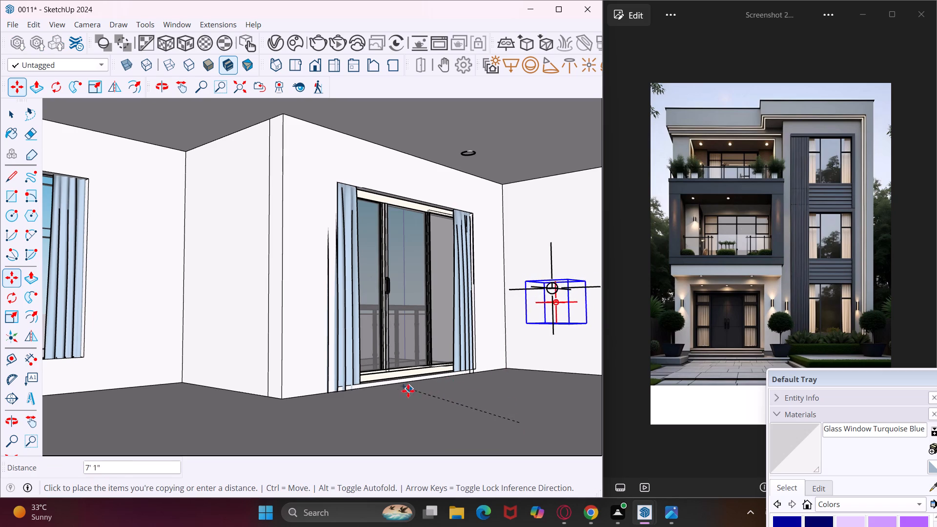
left_click(368, 402)
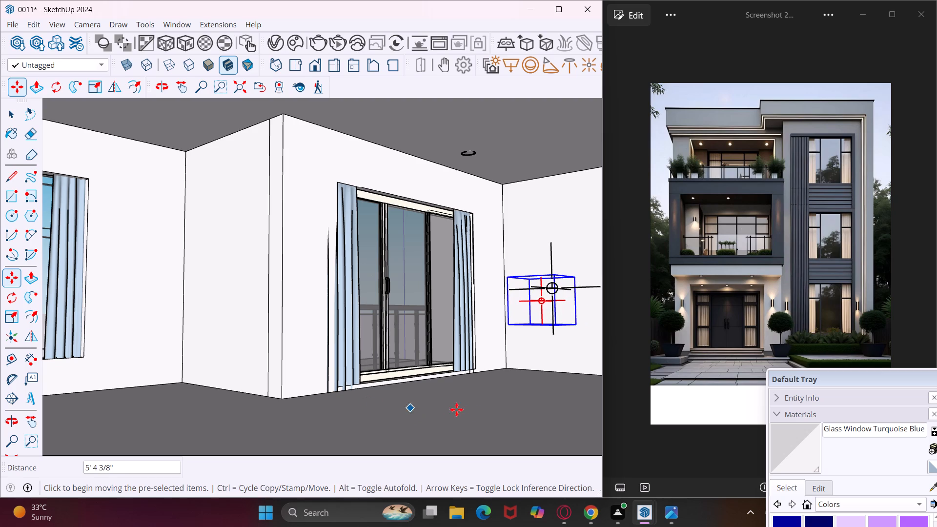
left_click(515, 405)
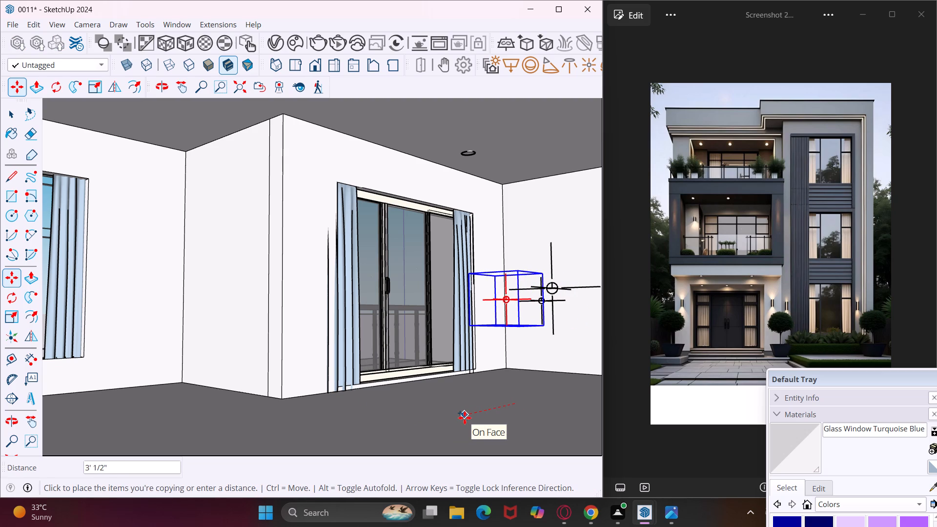
left_click(463, 418)
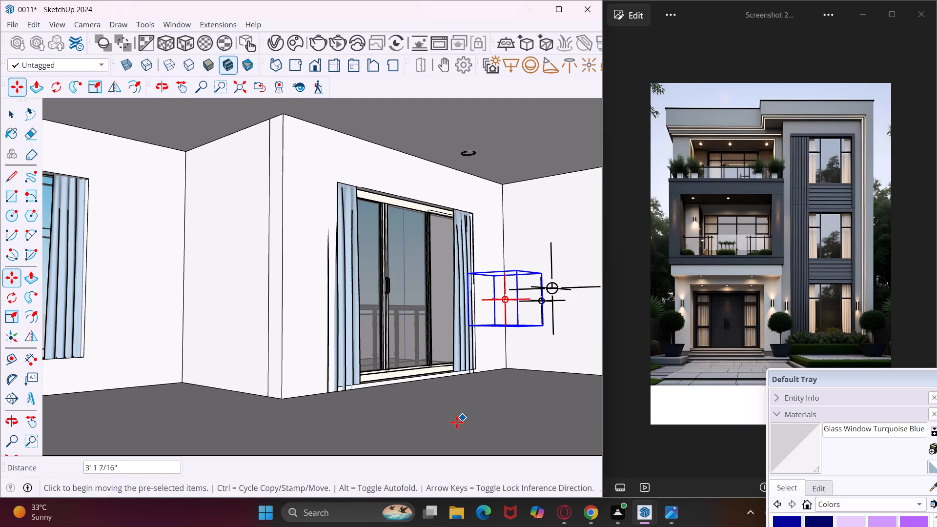
Copy the last omni light and move the copy about 10' 9 7/8" across to the neighbouring curtained window beyond the projecting wall.
left_click(456, 422)
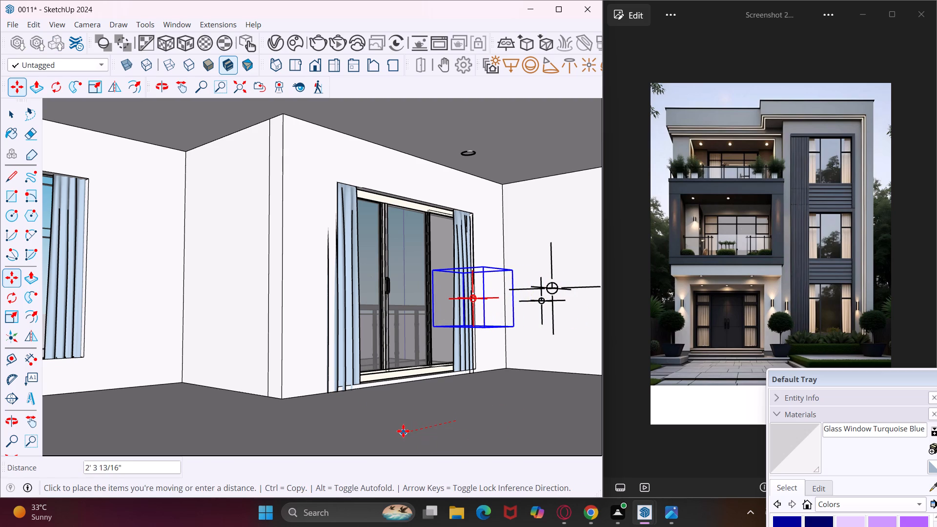
left_click(360, 446)
left_click(441, 422)
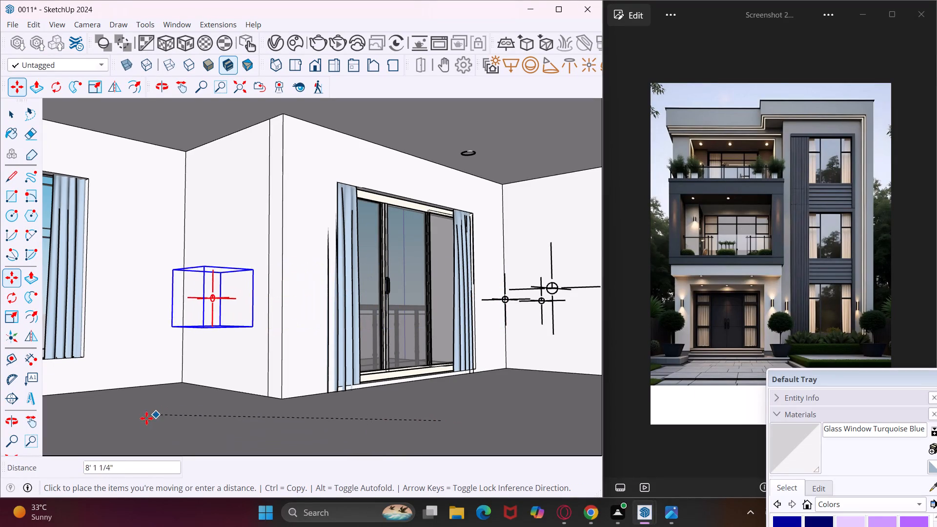
left_click(60, 416)
Copy the omni light by the neighbouring window three times along the red axis, by about 1' 6 9/16", 2' 6 1/2" and 10".
middle_click_drag(147, 415, 120, 407)
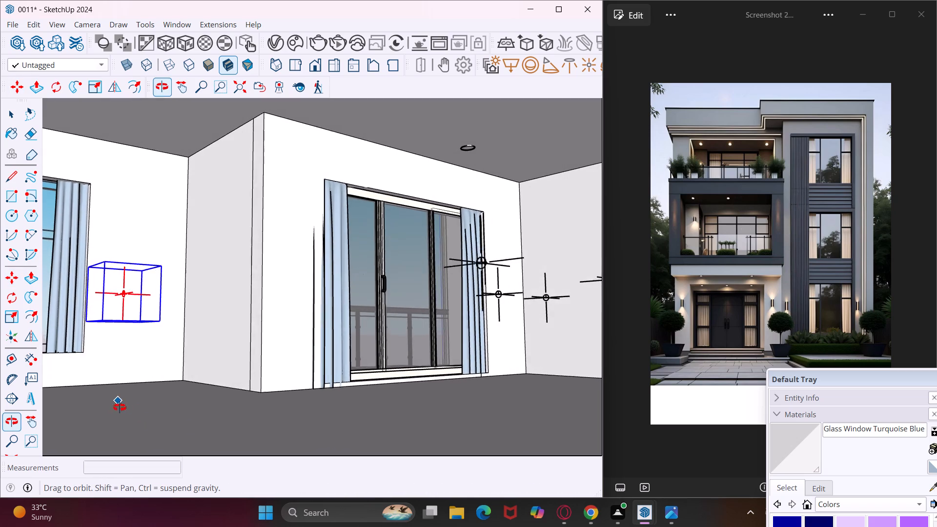
middle_click_drag(120, 407, 119, 409)
left_click(141, 425)
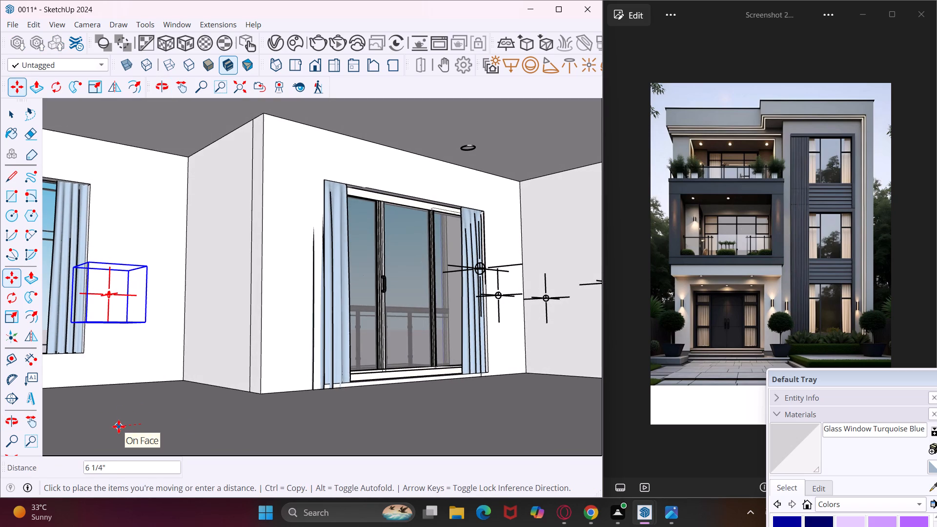
left_click(71, 427)
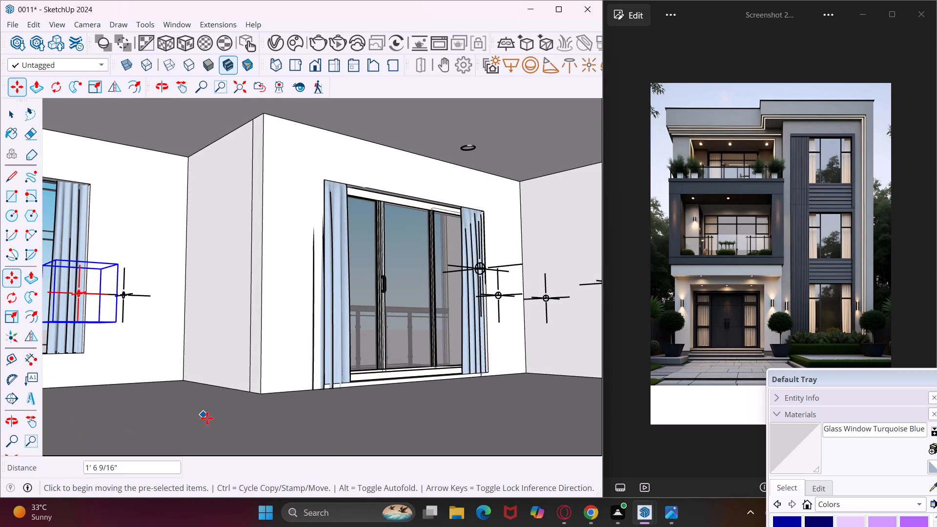
left_click(208, 418)
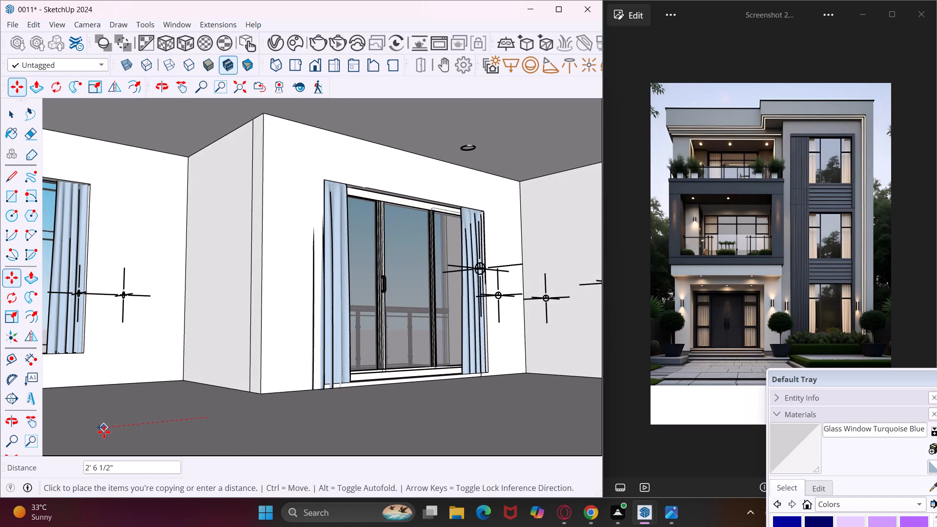
left_click(104, 432)
left_click(166, 425)
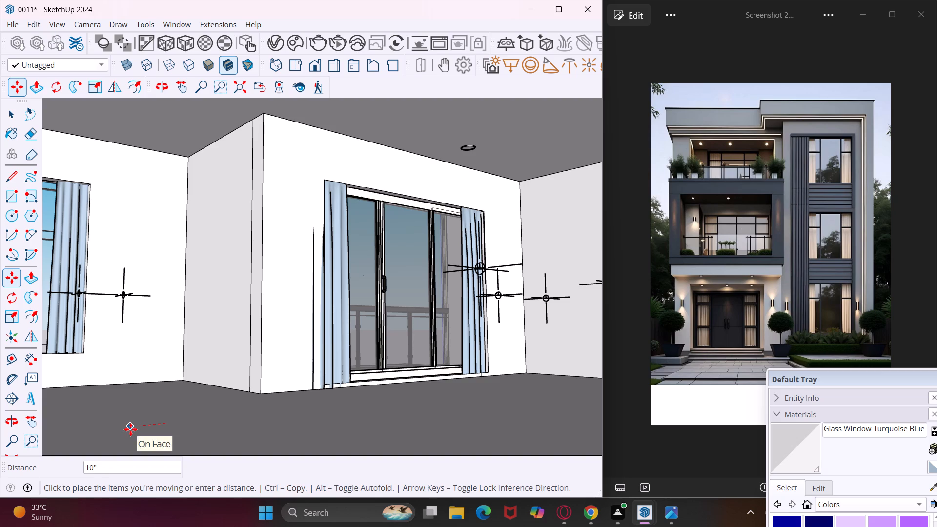
left_click(130, 429)
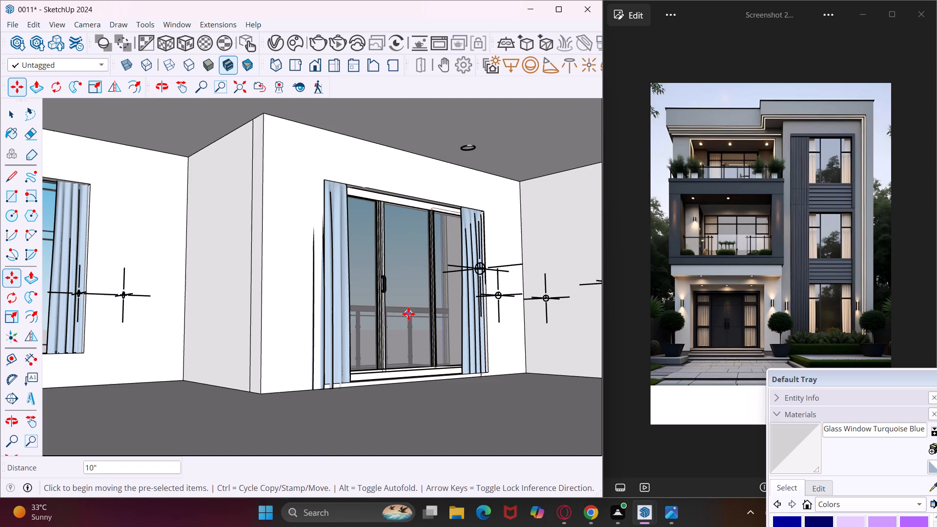
key("Escape")
key("space")
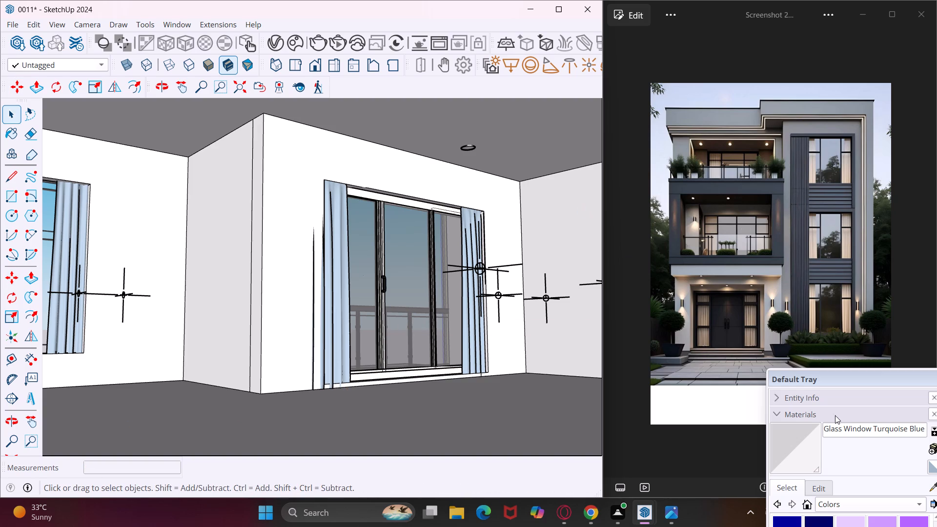
Collapse the Materials section and add a scene that saves the current room interior view.
scroll(842, 471, "down", 4)
scroll(789, 416, "up", 4)
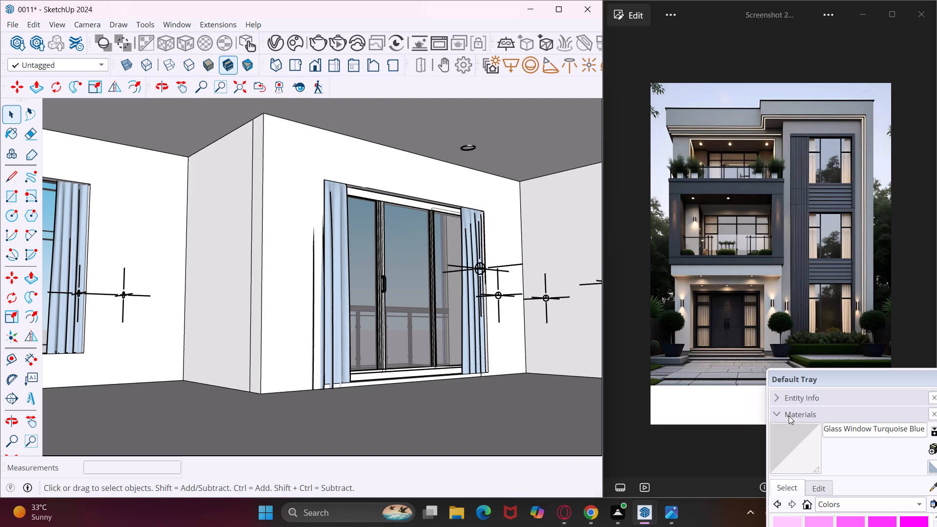
left_click(775, 413)
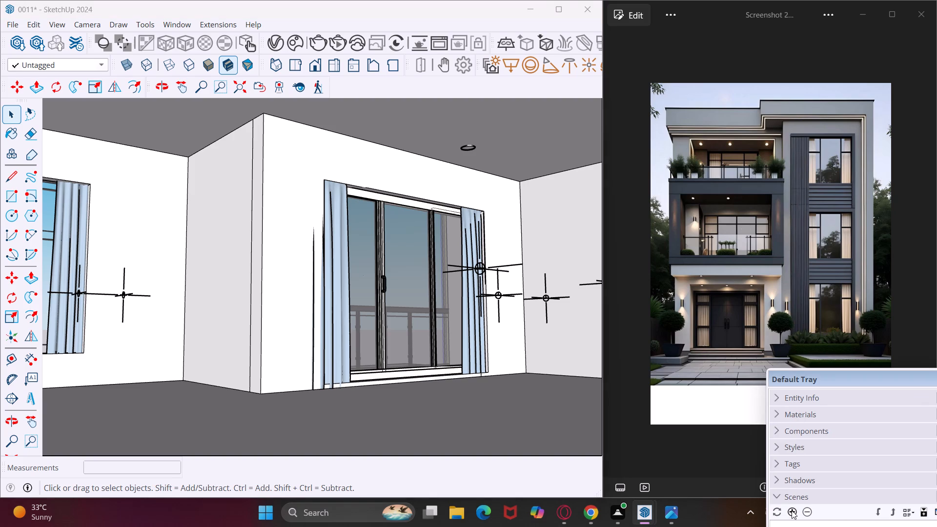
left_click(792, 511)
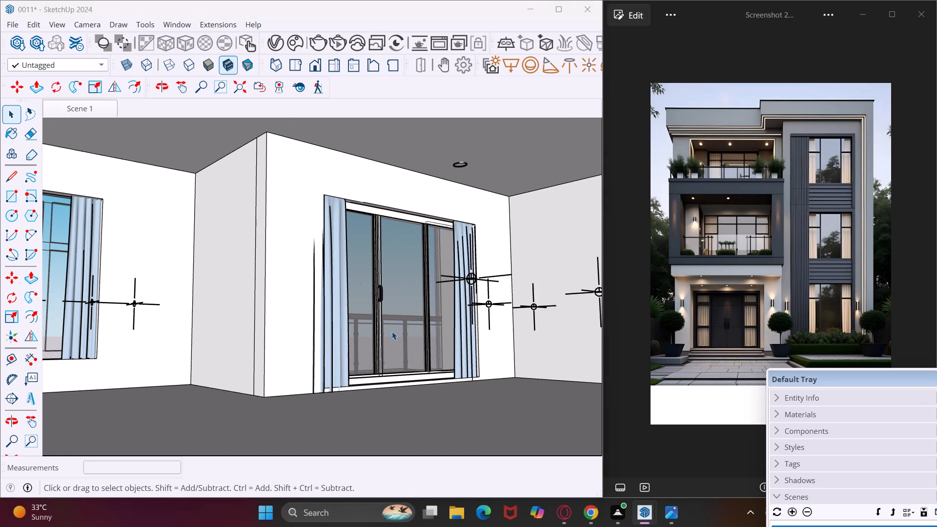
Examine the top-floor balcony from outside, checking its ceiling lights and the omni lights behind the sliding door.
scroll(392, 331, "up", 20)
scroll(392, 331, "up", 18)
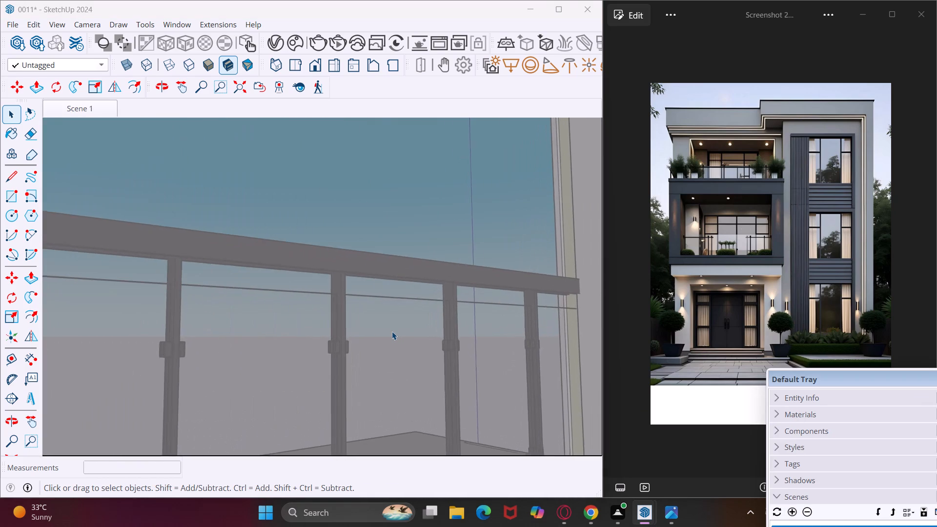
scroll(392, 331, "up", 20)
scroll(392, 331, "up", 20)
scroll(392, 331, "up", 14)
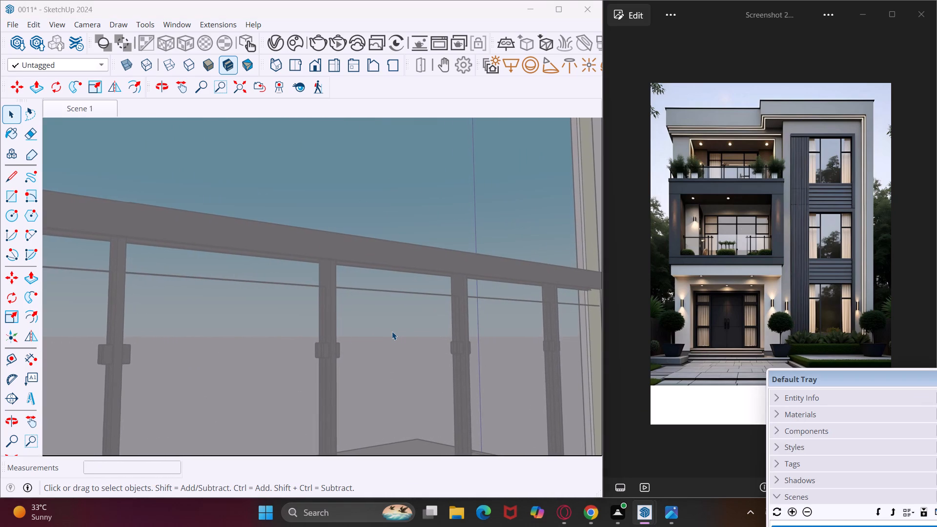
scroll(392, 331, "up", 20)
scroll(392, 331, "up", 20)
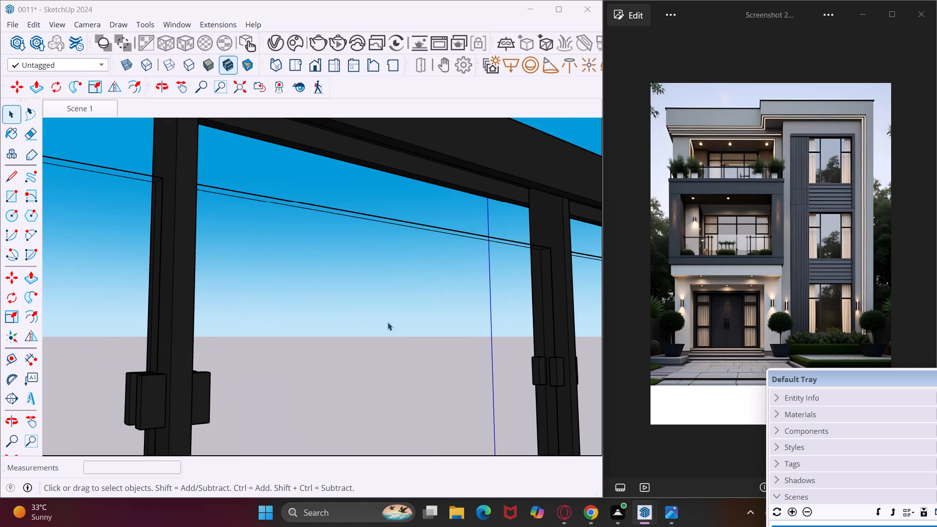
middle_click_drag(386, 320, 626, 468)
middle_click_drag(388, 352, 482, 339)
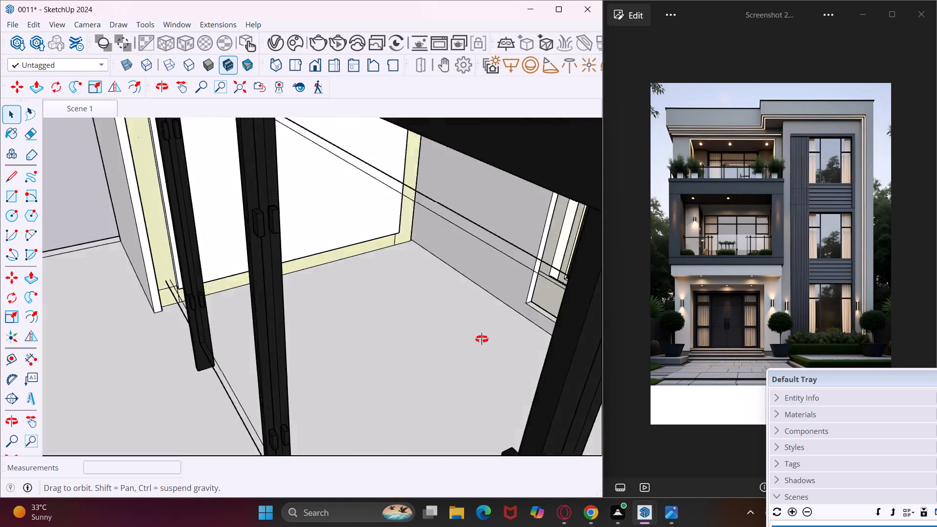
middle_click_drag(482, 339, 570, 302)
scroll(429, 329, "down", 10)
middle_click_drag(412, 335, 521, 286)
scroll(416, 312, "down", 18)
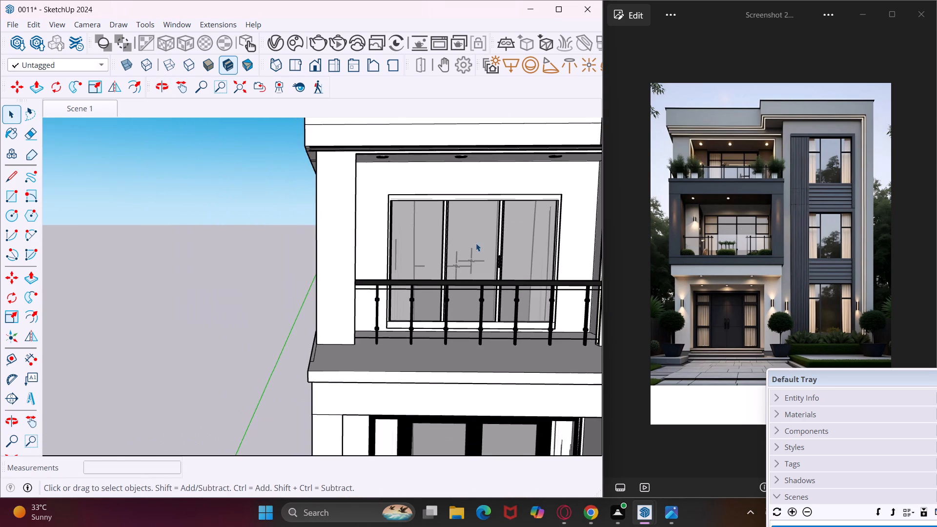
middle_click_drag(476, 243, 540, 236)
scroll(566, 218, "up", 4)
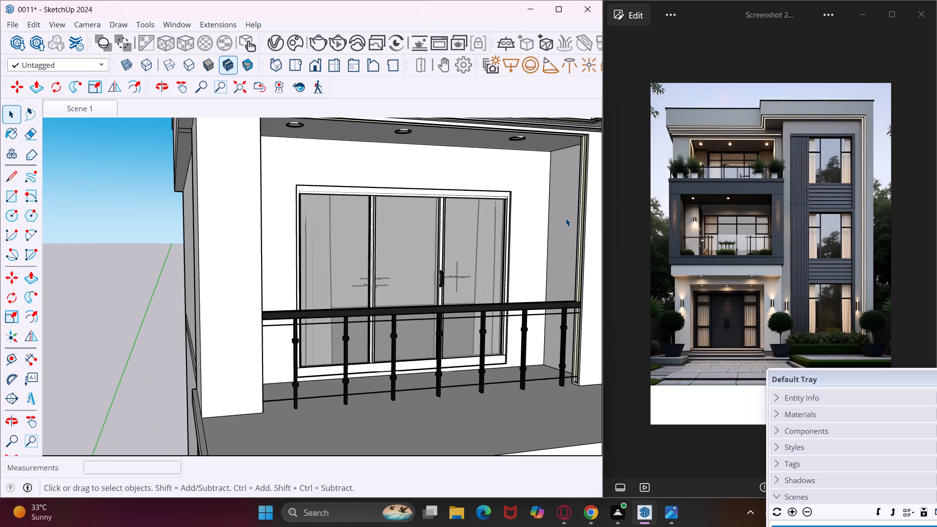
Render the top-floor balcony view, set the Exposure layer to about -1.59, and minimise the frame buffer.
left_click(318, 40)
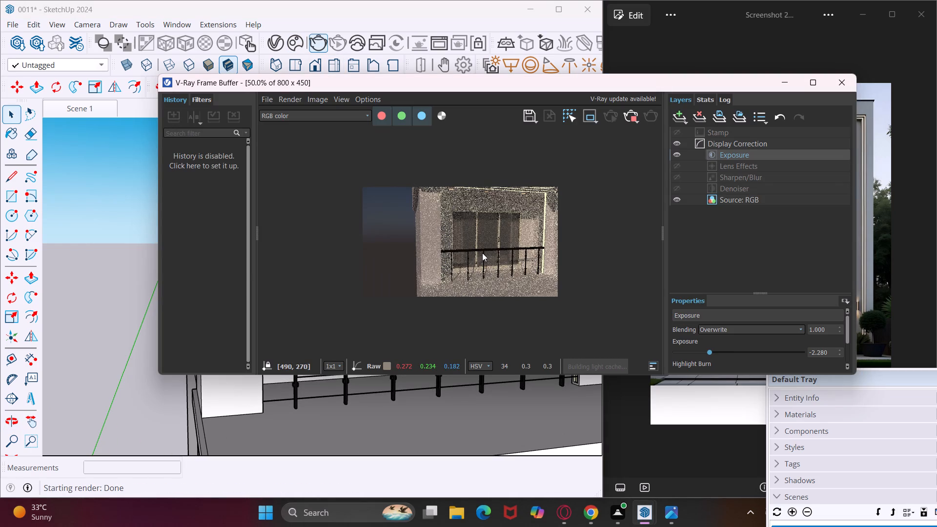
scroll(517, 224, "up", 2)
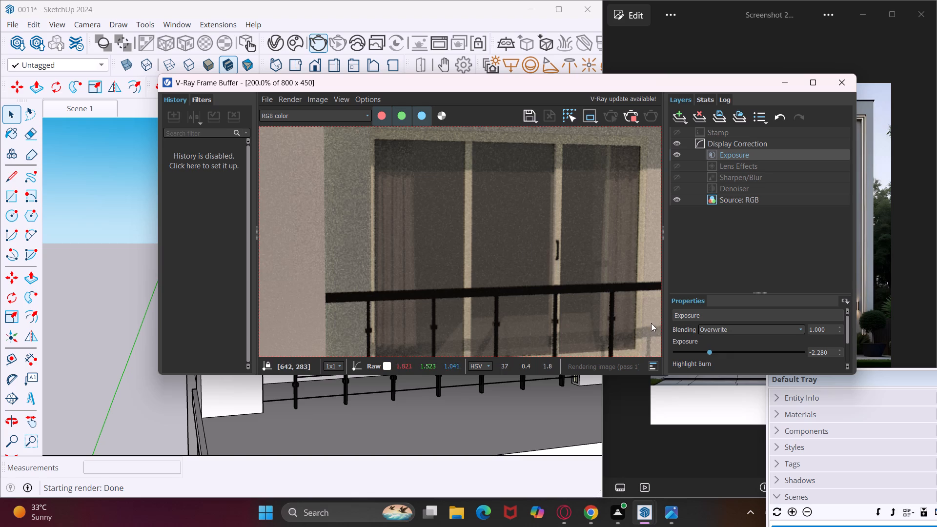
left_click_drag(709, 352, 731, 355)
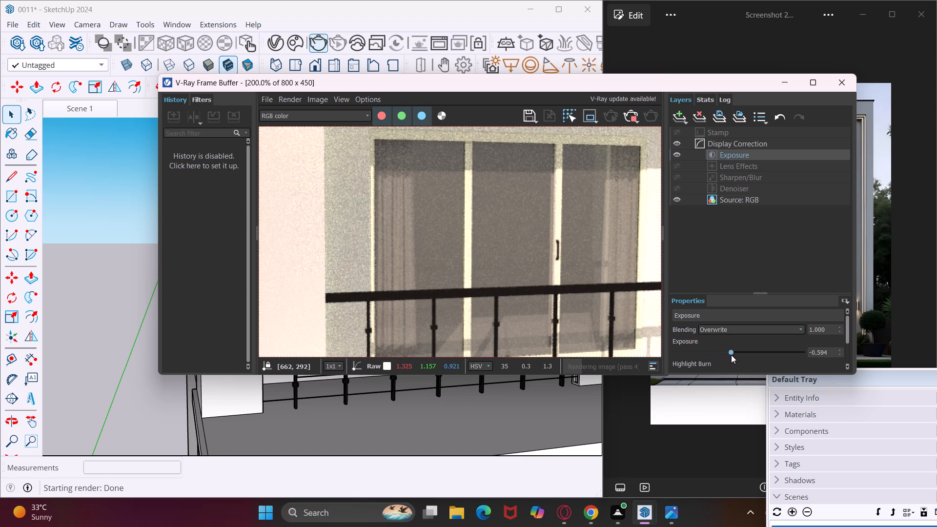
left_click_drag(731, 355, 718, 353)
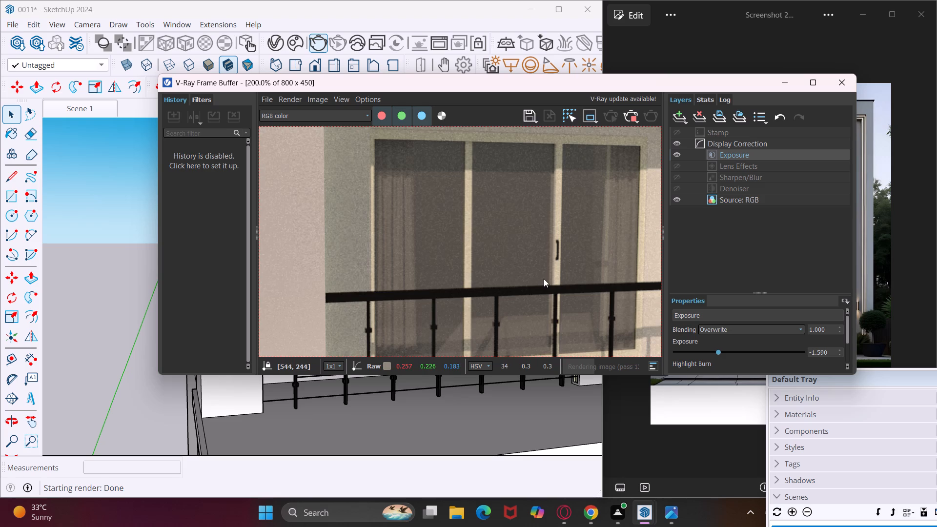
scroll(546, 277, "up", 1)
scroll(546, 277, "down", 1)
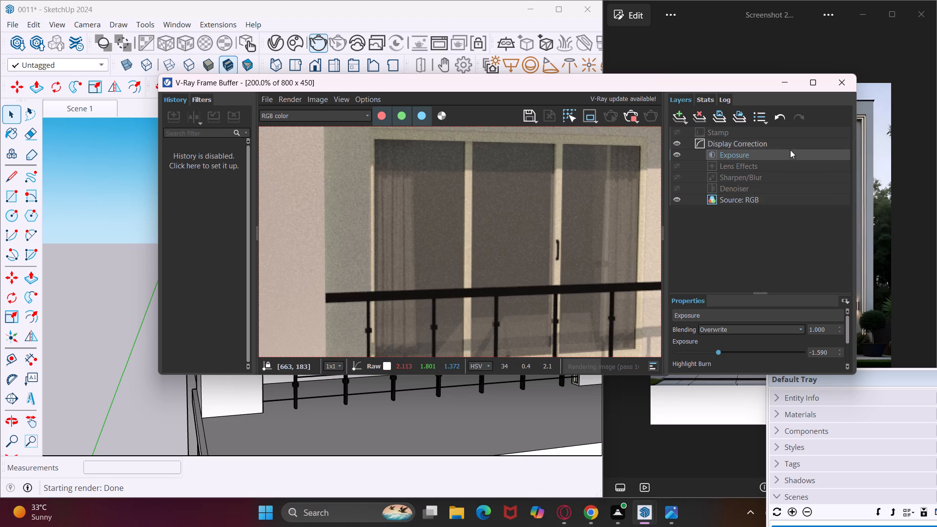
left_click(784, 88)
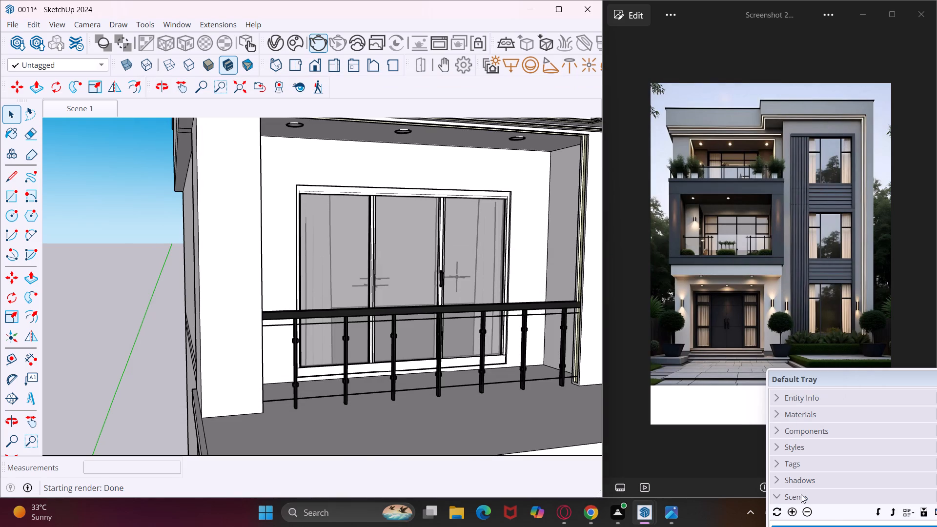
Add a second scene that saves the current exterior view of the top-floor balcony.
scroll(834, 520, "down", 1)
left_click_drag(849, 376, 880, 281)
left_click(822, 456)
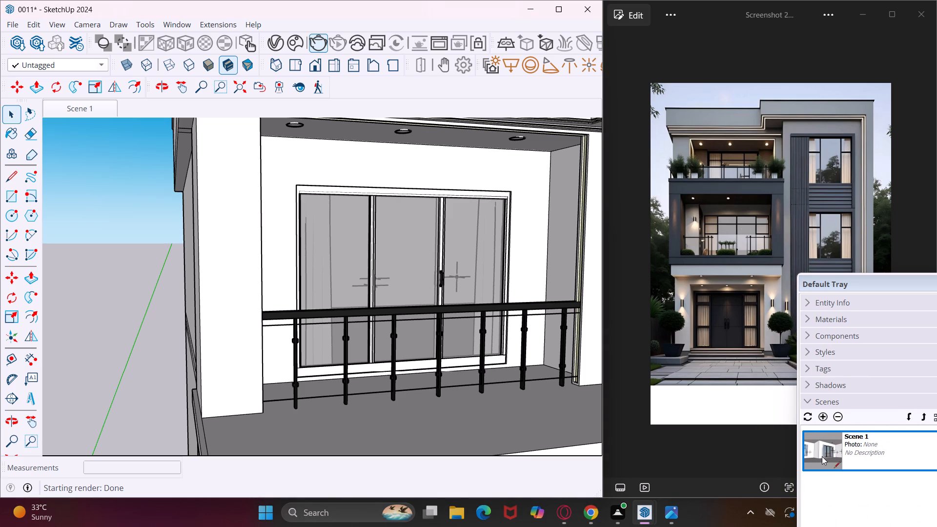
left_click(821, 415)
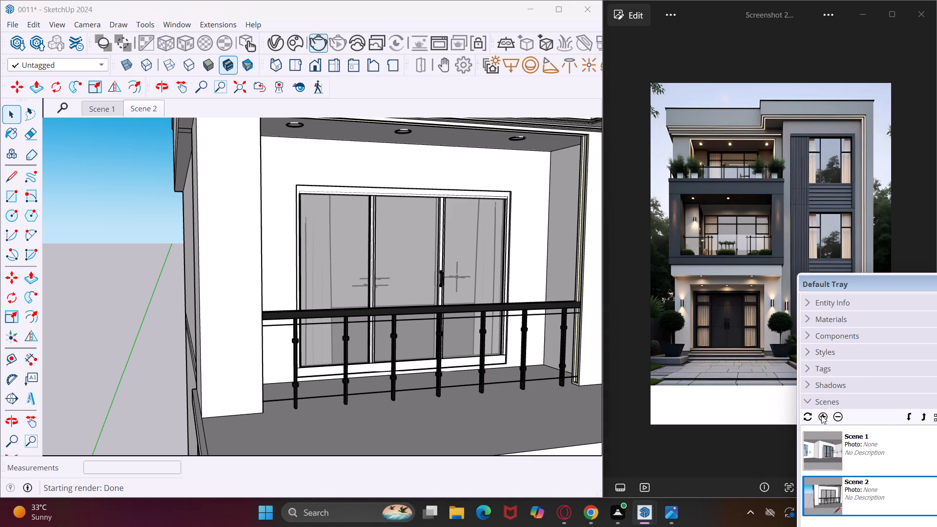
From the room interior scene, set the omni light beside the sliding-door curtain to a warm cream colour of about RGB 0.945, 0.928, 0.785.
left_click(102, 115)
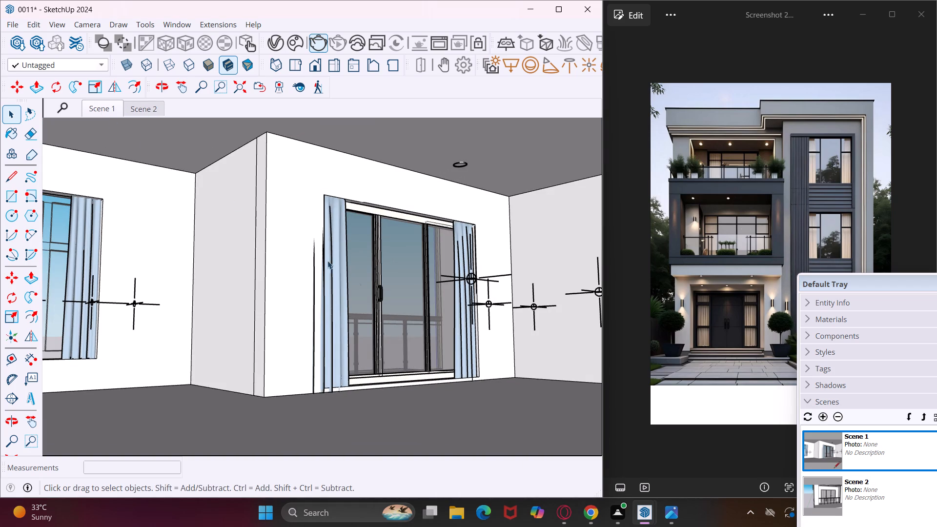
left_click(474, 277)
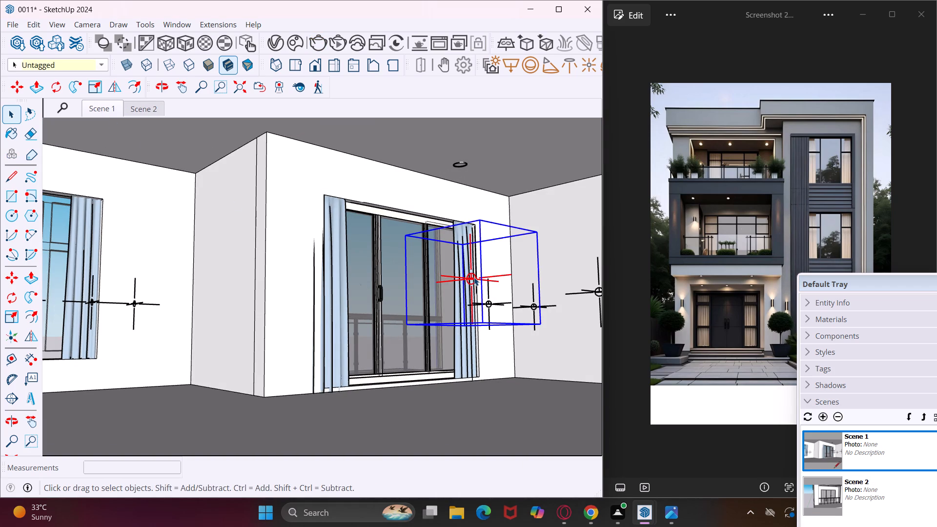
left_click(280, 42)
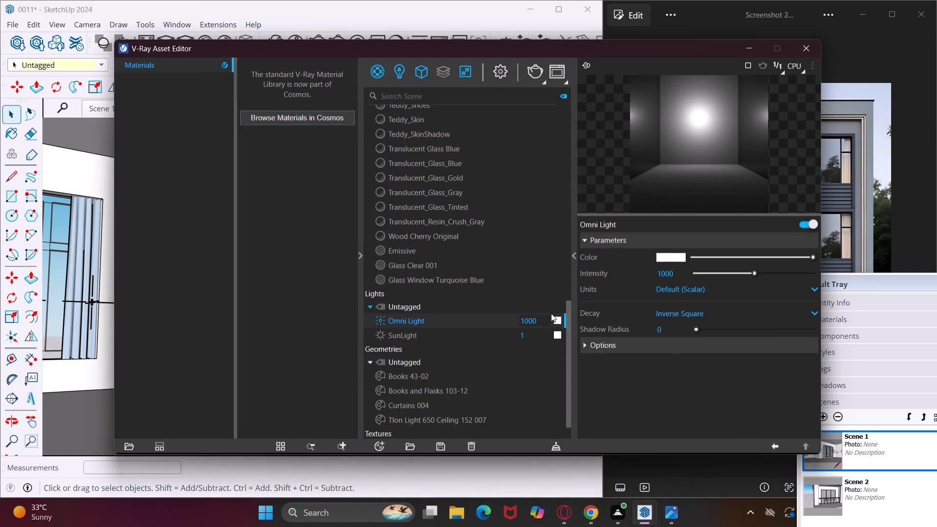
left_click(673, 257)
left_click(441, 181)
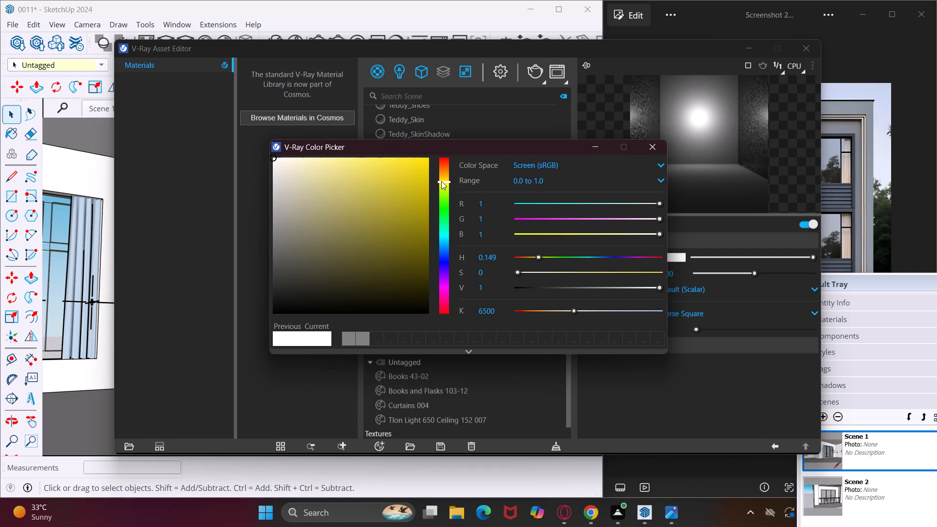
left_click(306, 169)
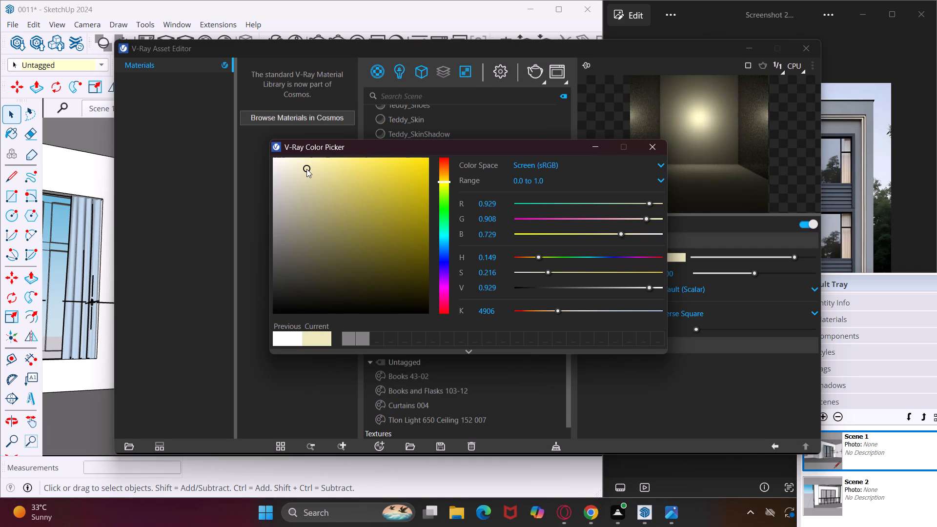
left_click(299, 166)
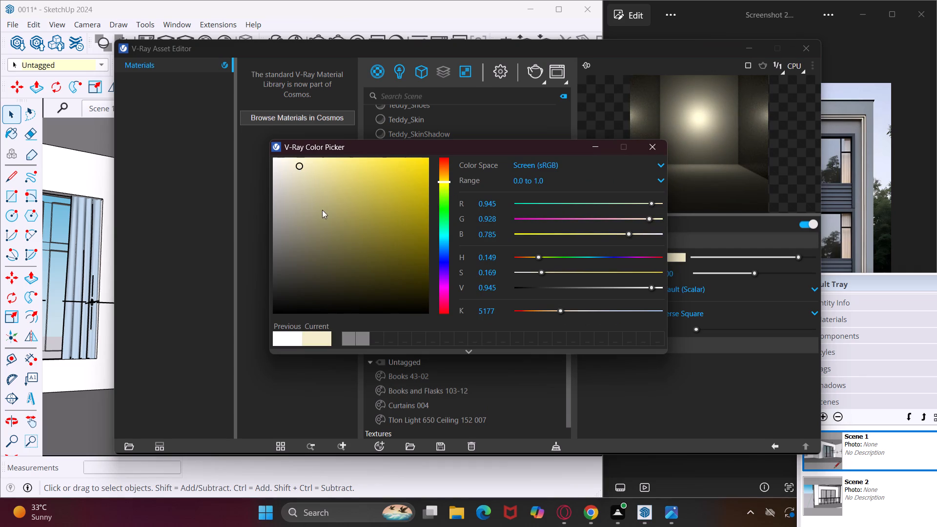
left_click(640, 149)
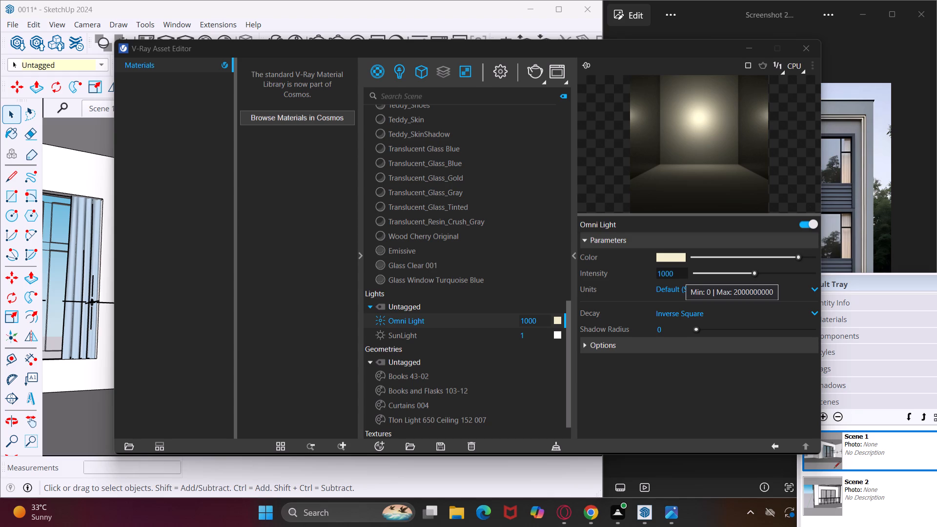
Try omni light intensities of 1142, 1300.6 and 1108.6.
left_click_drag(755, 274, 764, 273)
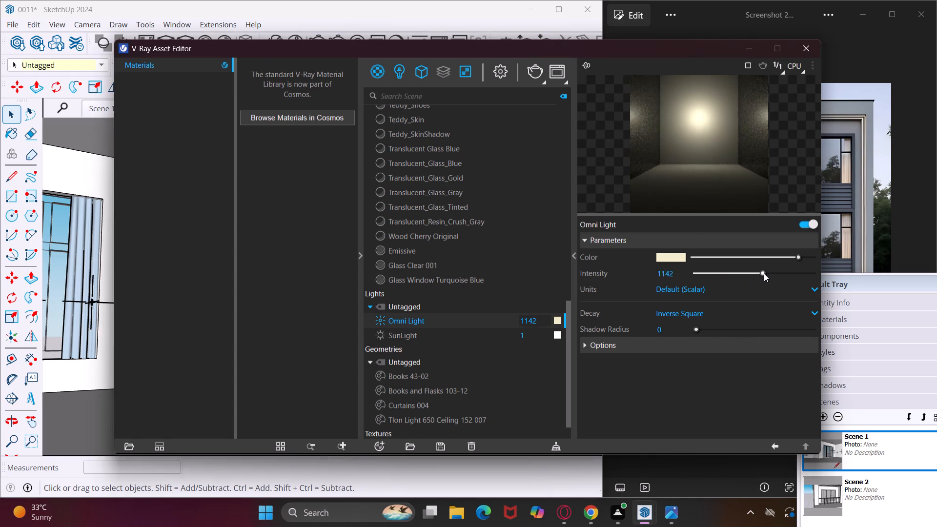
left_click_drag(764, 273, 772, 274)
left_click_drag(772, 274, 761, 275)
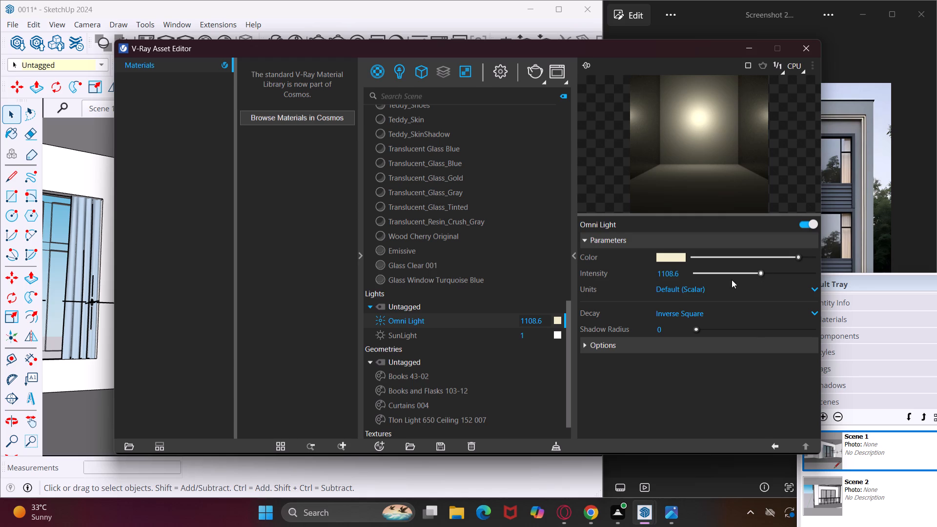
Set the omni light's intensity to 600.
left_click(680, 270)
key("BackSpace")
key("BackSpace")
key("BackSpace")
key("BackSpace")
key("BackSpace")
key("BackSpace")
key("BackSpace")
key("BackSpace")
key("BackSpace")
key("BackSpace")
type("600")
key("Return")
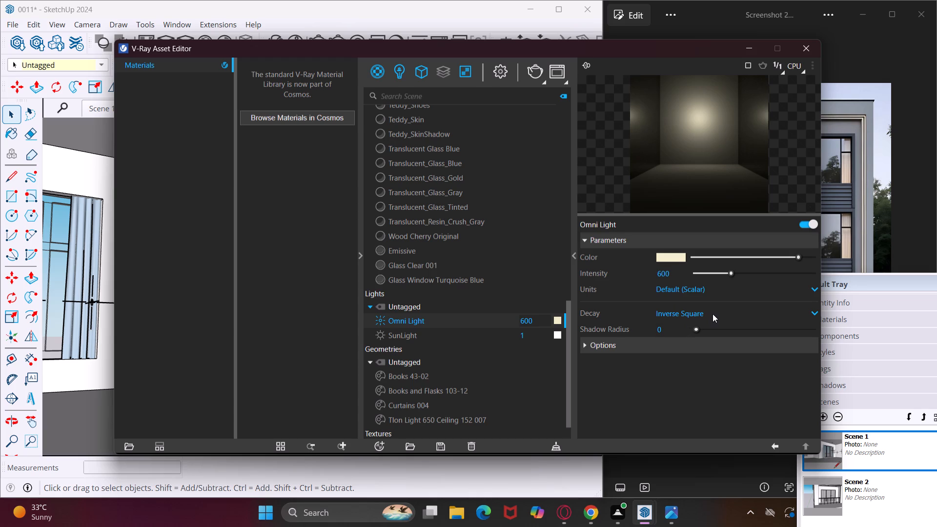
Set the omni light's shadow radius to 1 and minimise the asset editor.
left_click(587, 345)
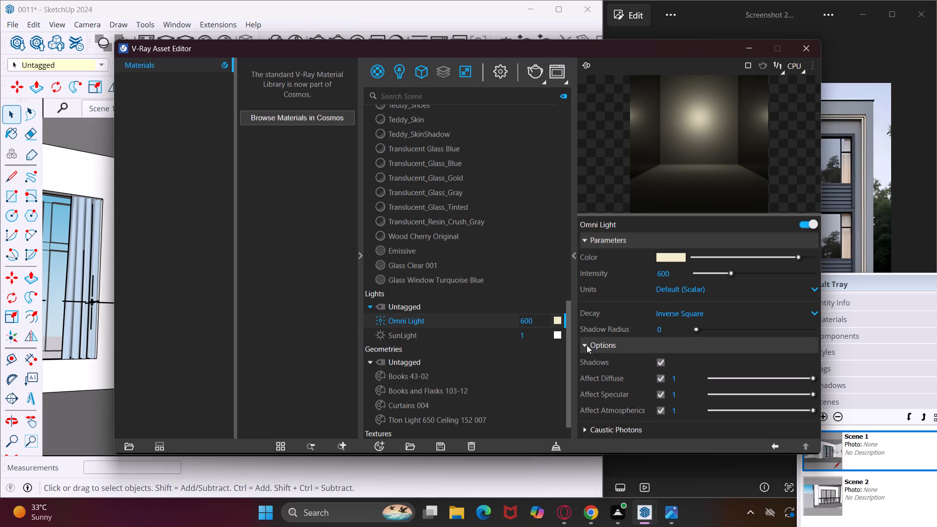
left_click(587, 345)
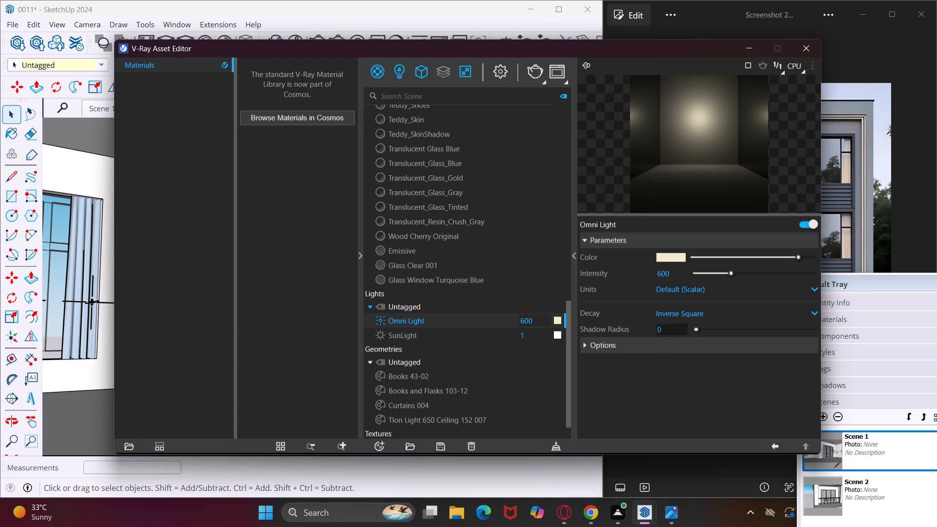
left_click_drag(696, 327, 702, 329)
left_click_drag(702, 329, 707, 328)
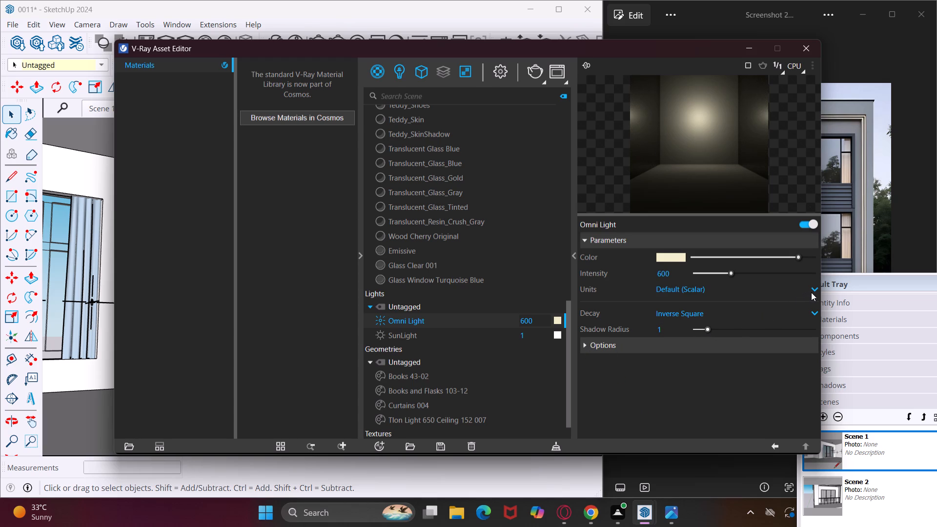
left_click(813, 292)
left_click(814, 291)
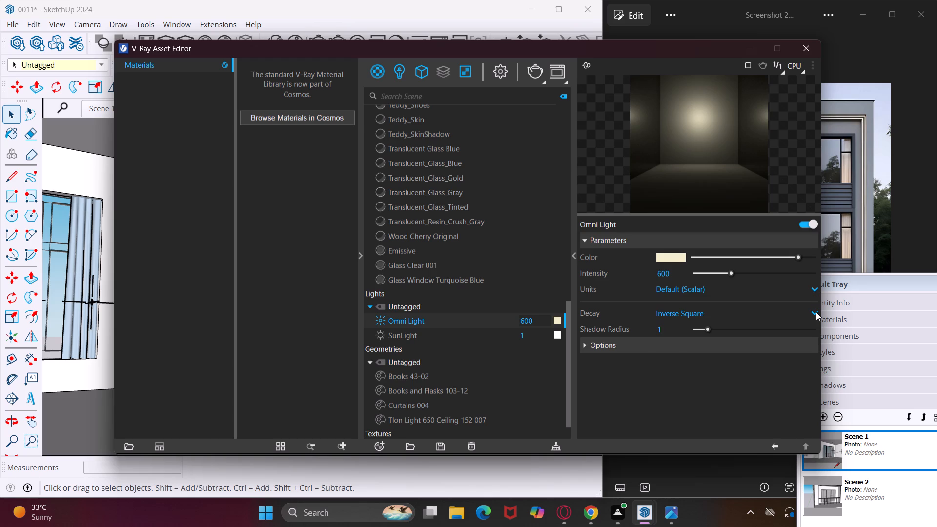
left_click(816, 312)
left_click(816, 312)
left_click(755, 47)
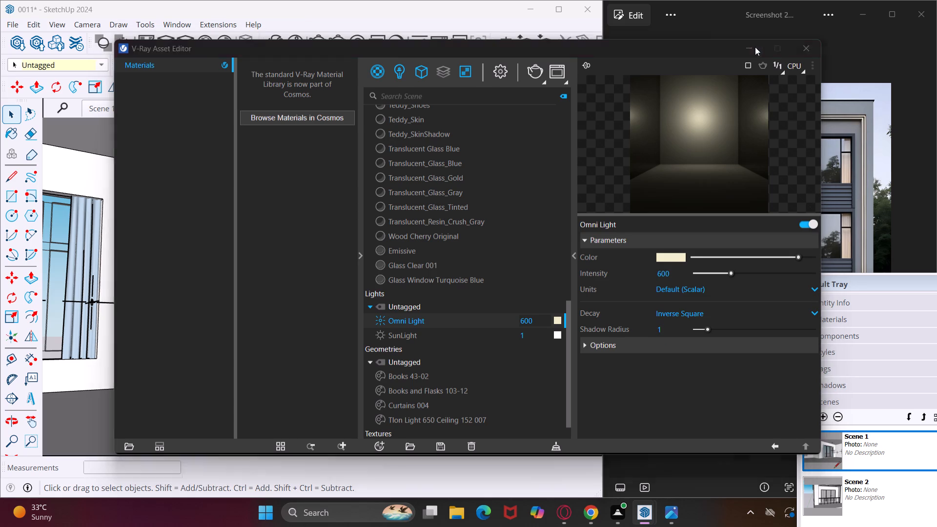
Return to the balcony scene, clear the selection and start an interactive render.
left_click(842, 489)
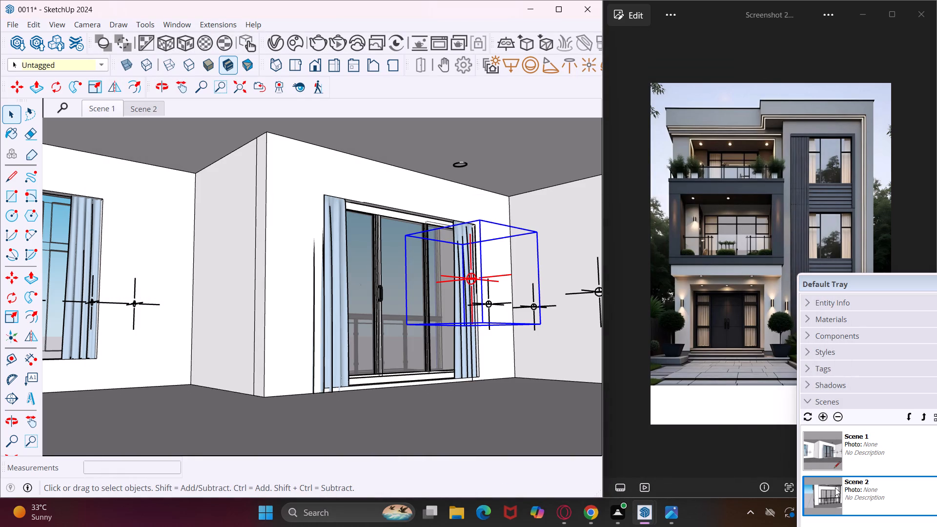
left_click(164, 111)
left_click(158, 109)
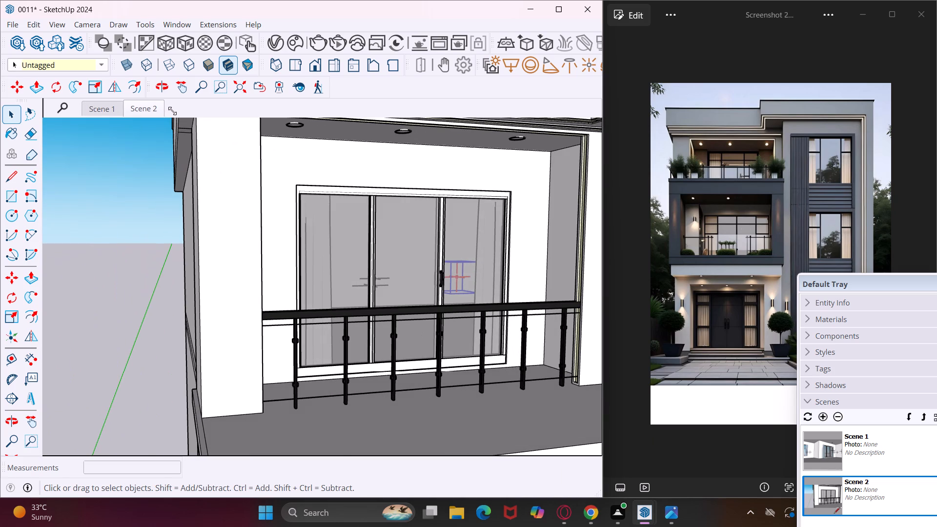
left_click(135, 272)
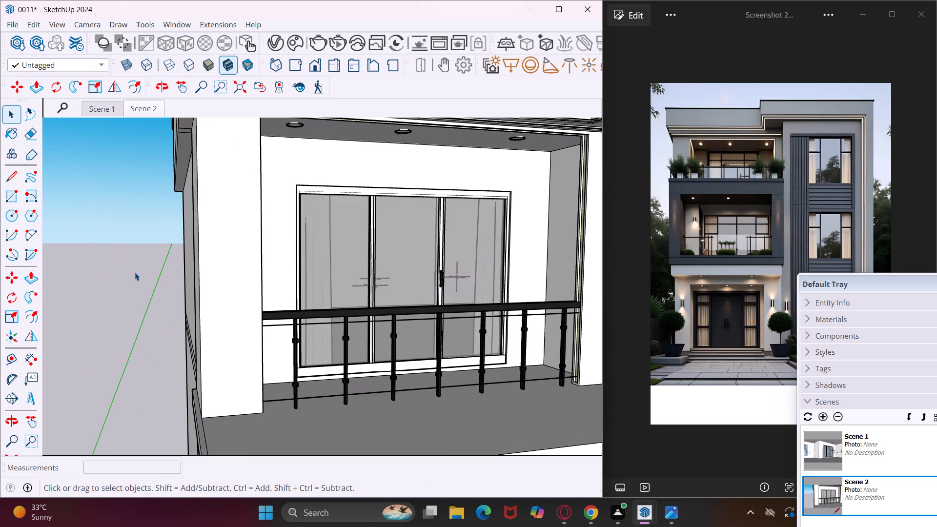
left_click(338, 44)
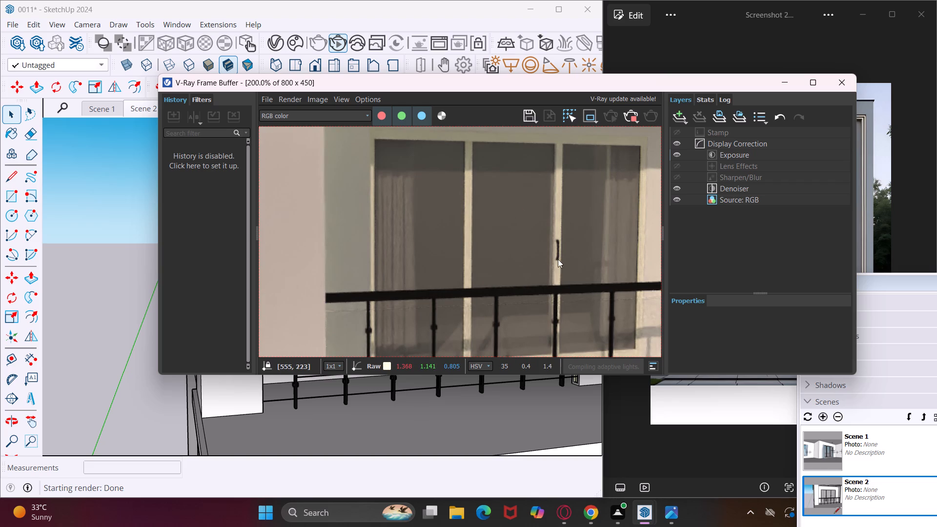
Add a second Exposure correction layer to the render and set its exposure to about 1.44.
left_click(683, 120)
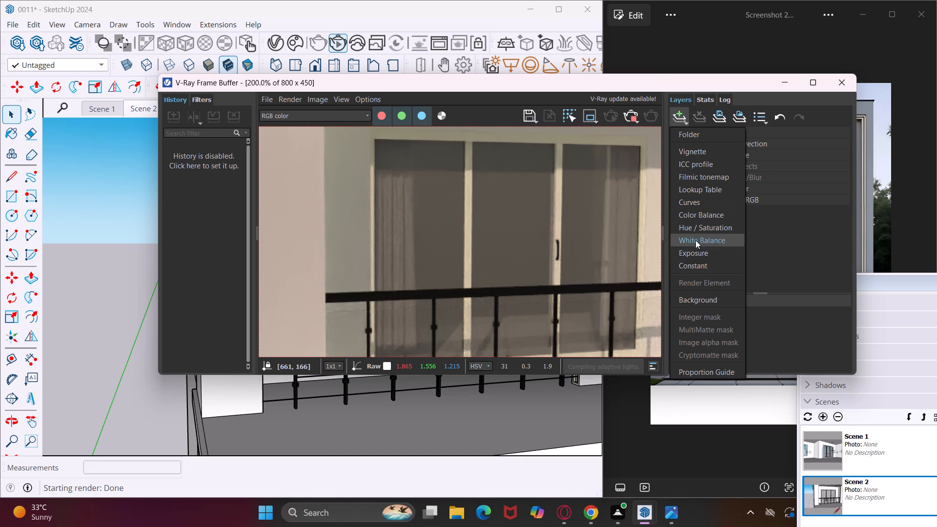
left_click(697, 252)
left_click_drag(737, 352, 758, 358)
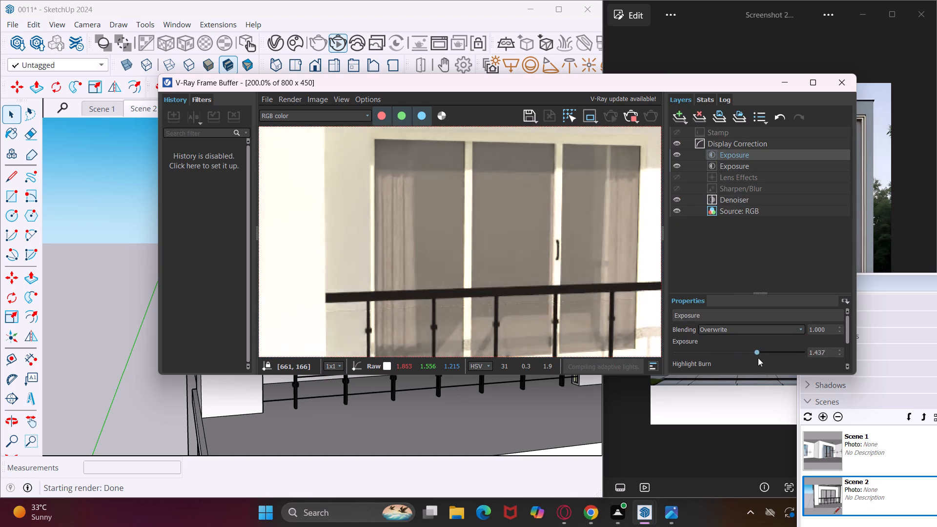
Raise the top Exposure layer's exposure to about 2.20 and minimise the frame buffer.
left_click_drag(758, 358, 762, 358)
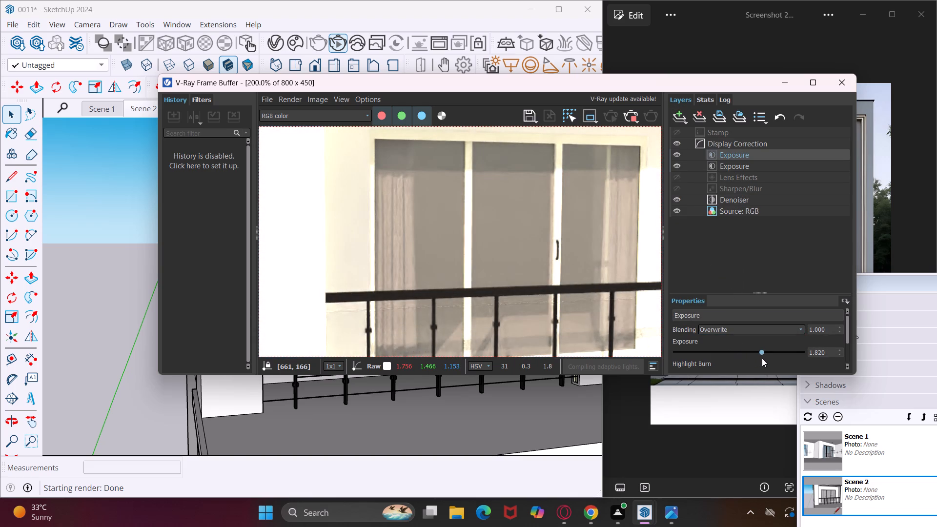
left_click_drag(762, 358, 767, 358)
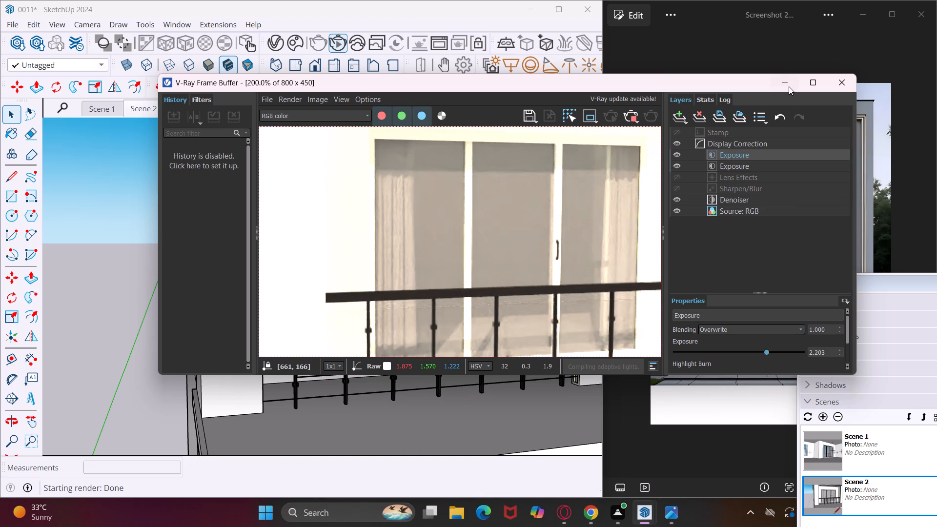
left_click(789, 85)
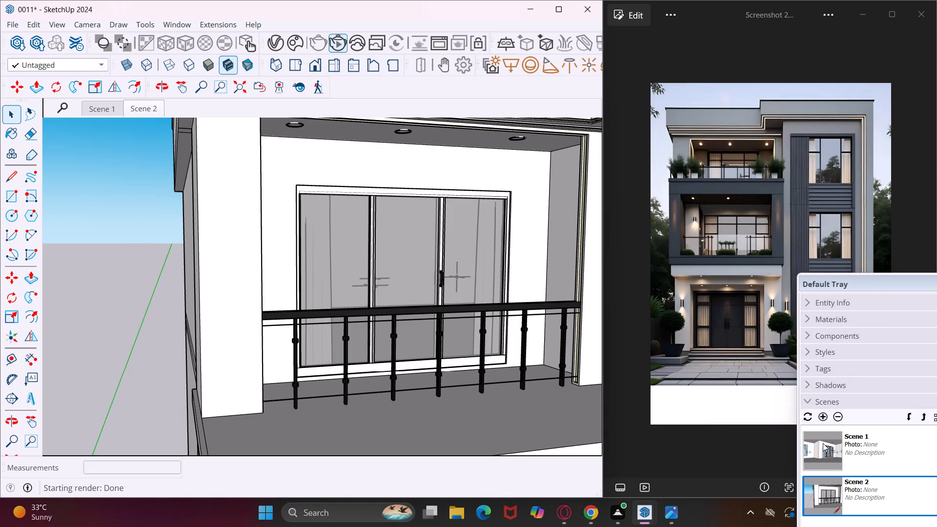
In the interior scene, select the omni light beside the sliding door's curtain and set its intensity to about 1334.
left_click(116, 109)
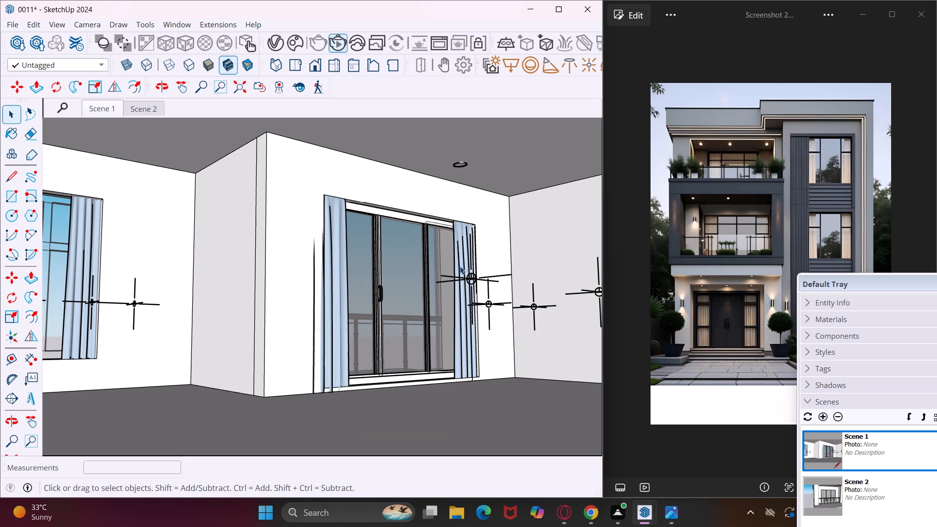
left_click(476, 276)
left_click(473, 276)
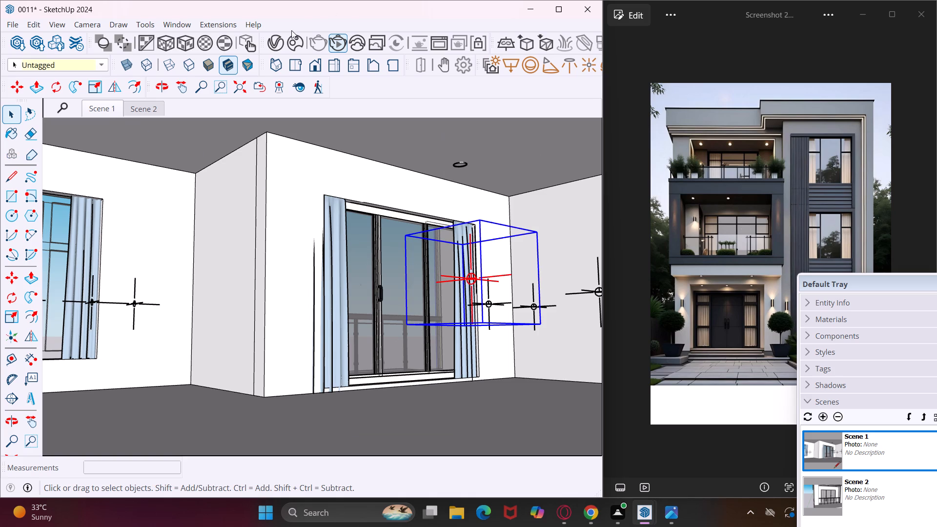
left_click(281, 43)
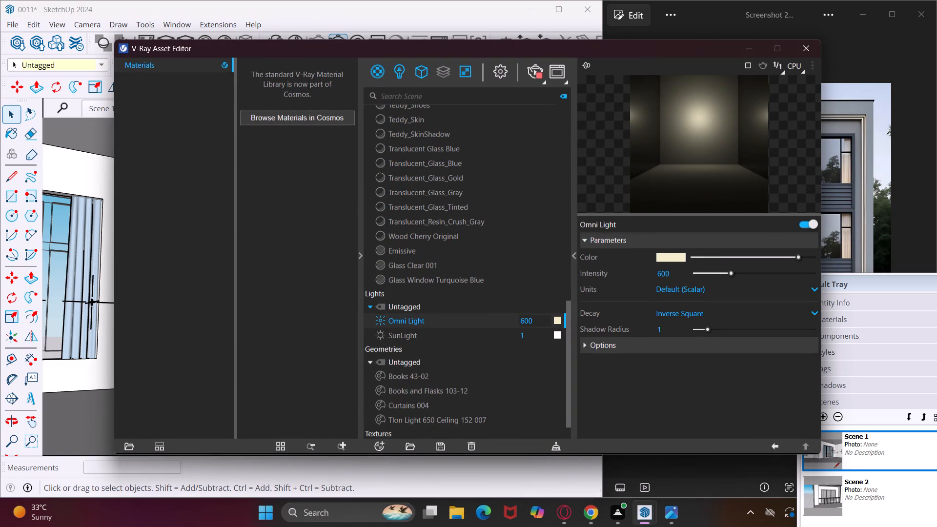
left_click_drag(730, 274, 765, 279)
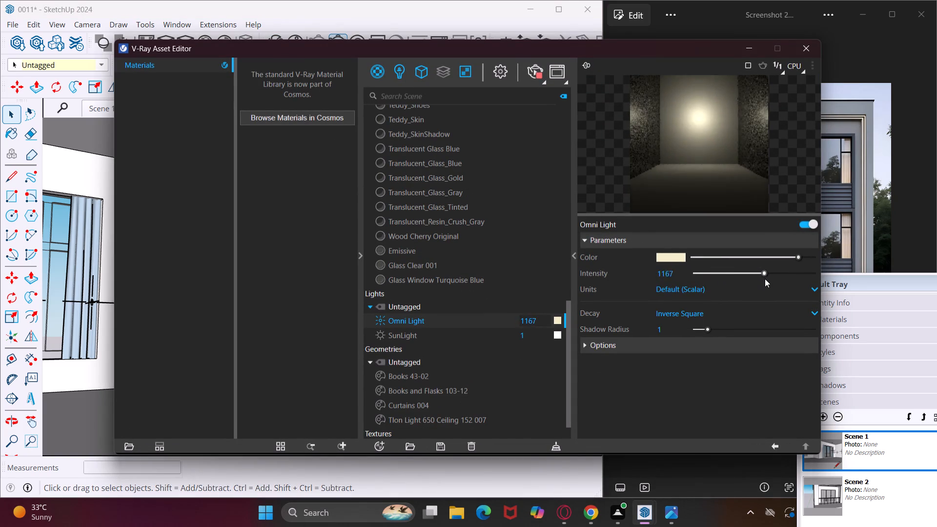
left_click_drag(765, 279, 784, 280)
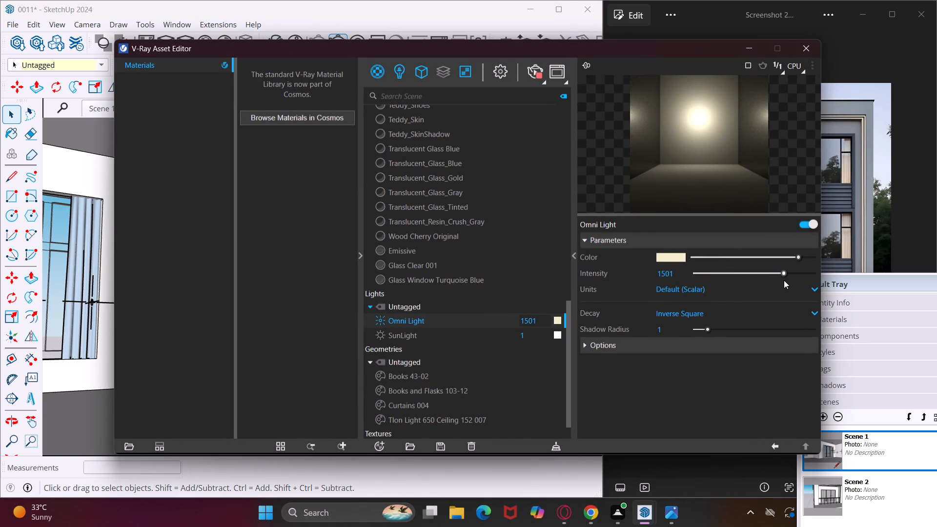
left_click_drag(784, 280, 773, 280)
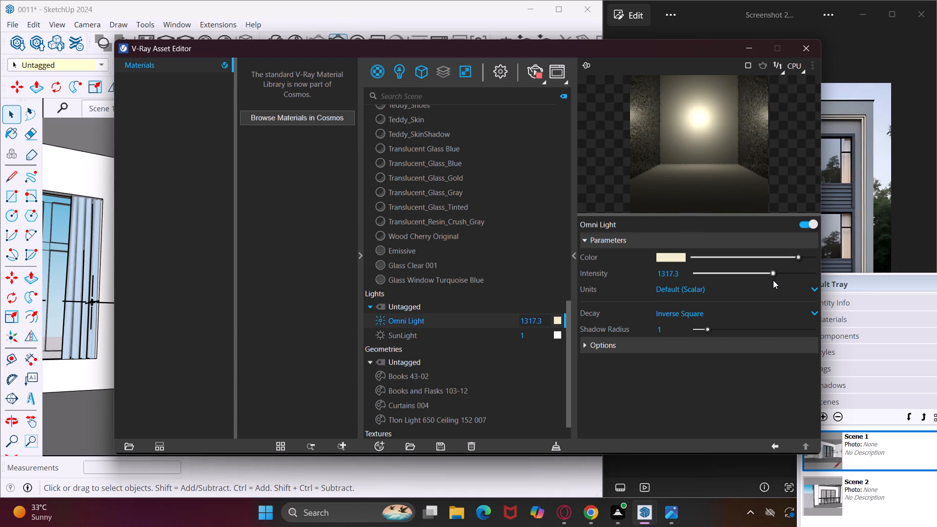
left_click_drag(773, 280, 792, 281)
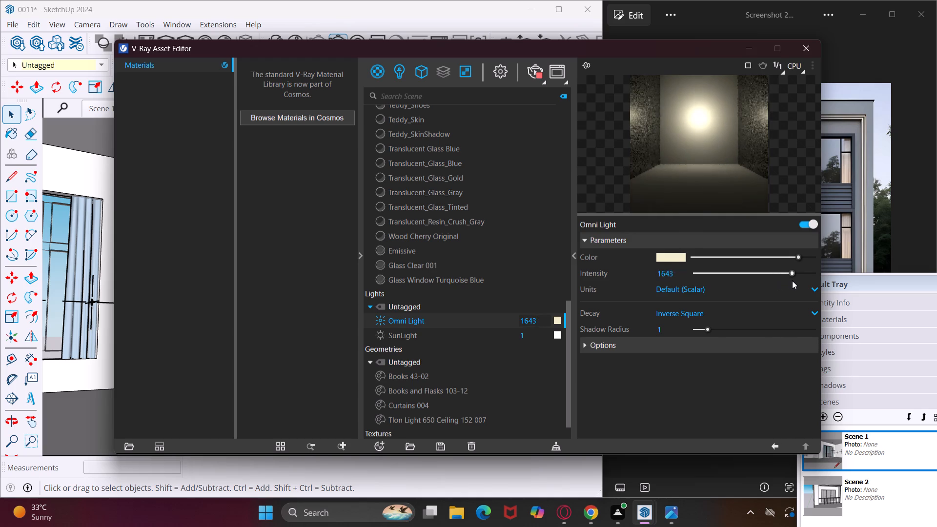
left_click_drag(792, 281, 774, 281)
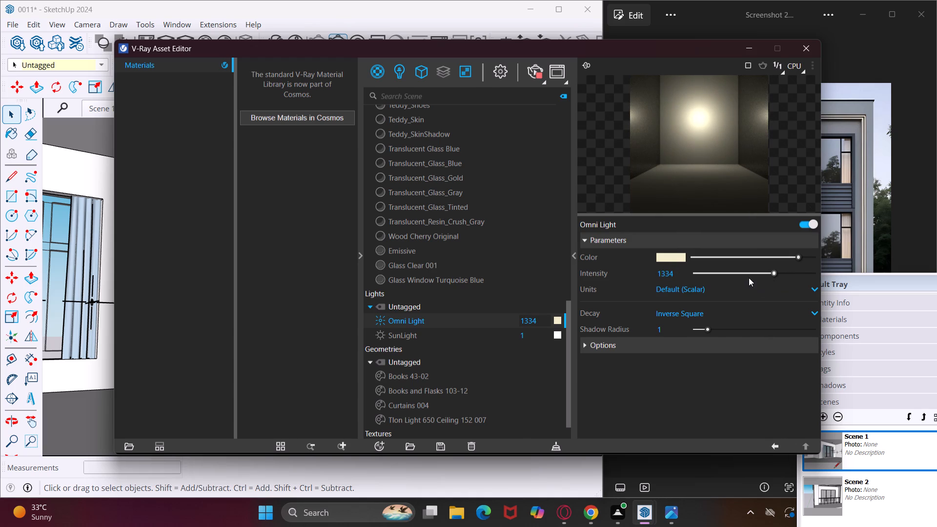
left_click(741, 49)
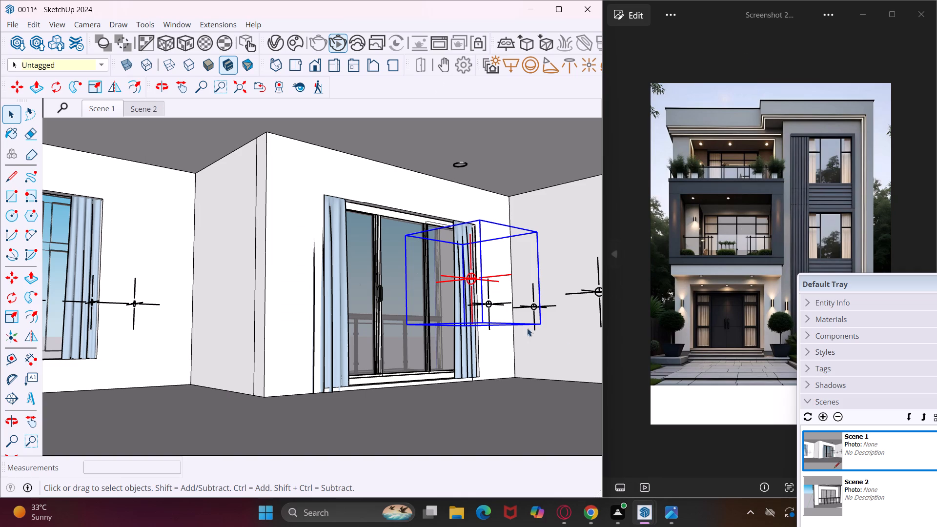
Test-render a closer view of the balcony's sliding door from Scene 2 interactively, with nothing selected.
left_click(107, 111)
left_click(141, 114)
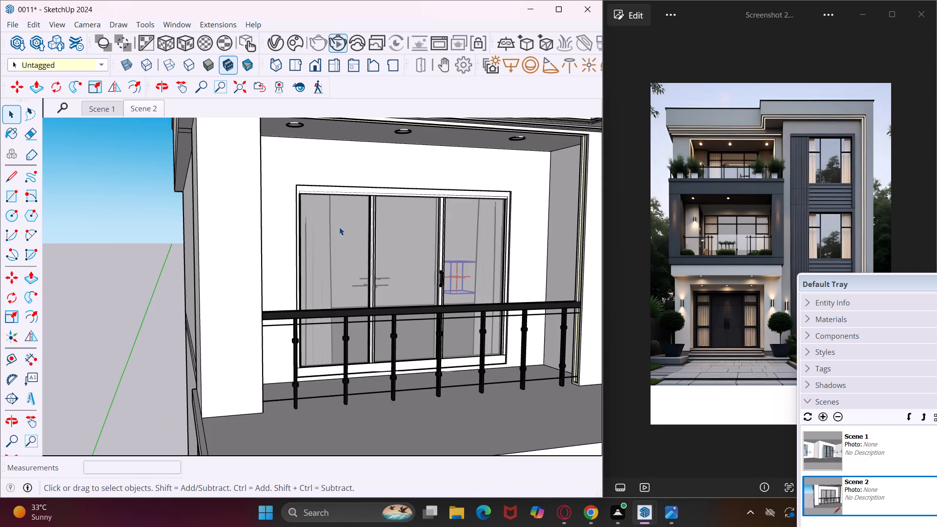
scroll(348, 230, "up", 1)
scroll(407, 246, "up", 2)
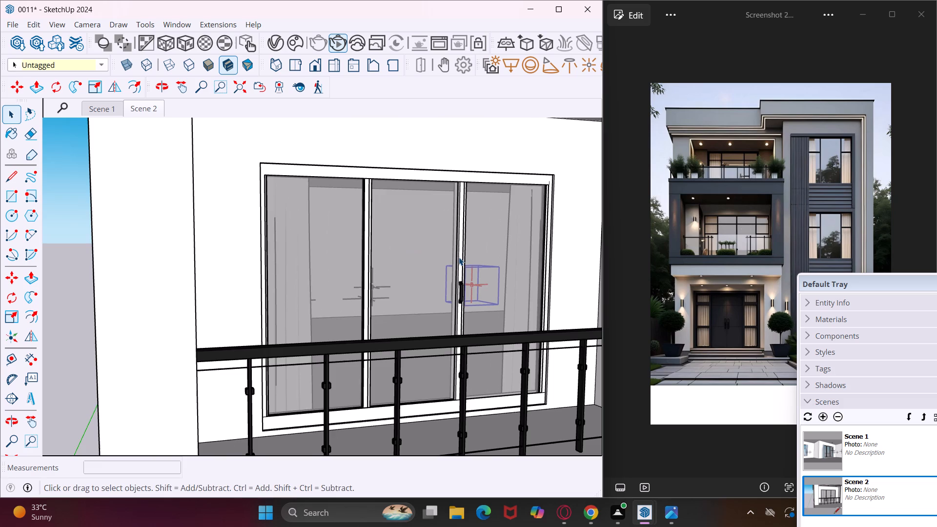
middle_click_drag(459, 257, 435, 258)
scroll(448, 264, "up", 1)
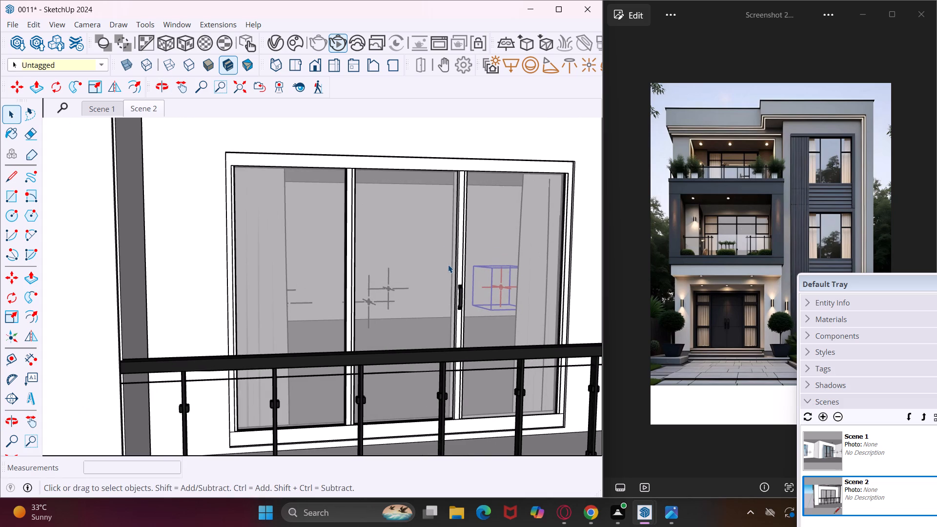
left_click(108, 325)
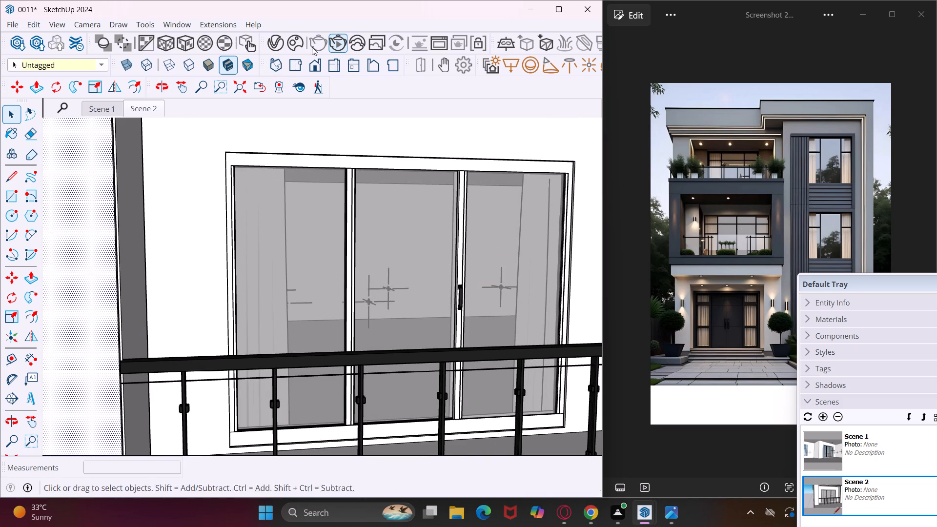
left_click(334, 41)
double_click(334, 41)
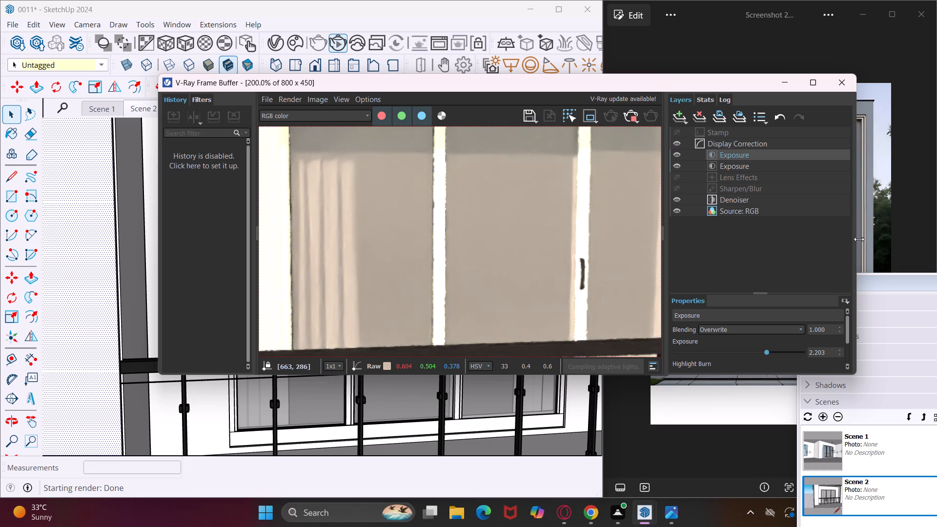
left_click(795, 78)
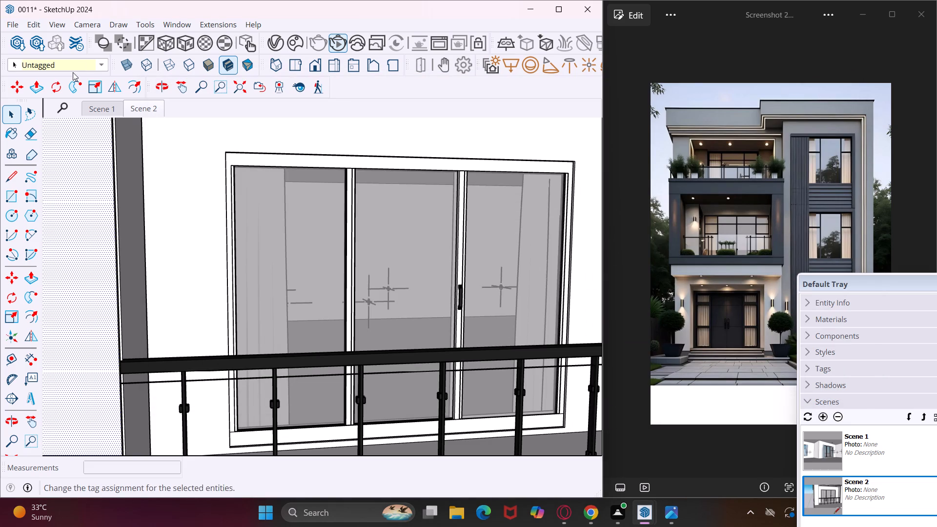
Return to Scene 1 and test-render the room interior interactively.
left_click(111, 107)
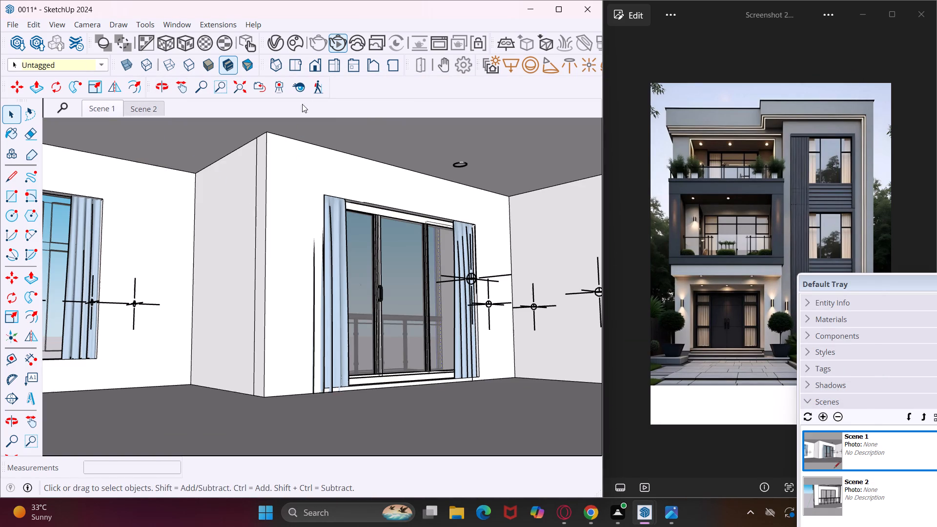
triple_click(336, 39)
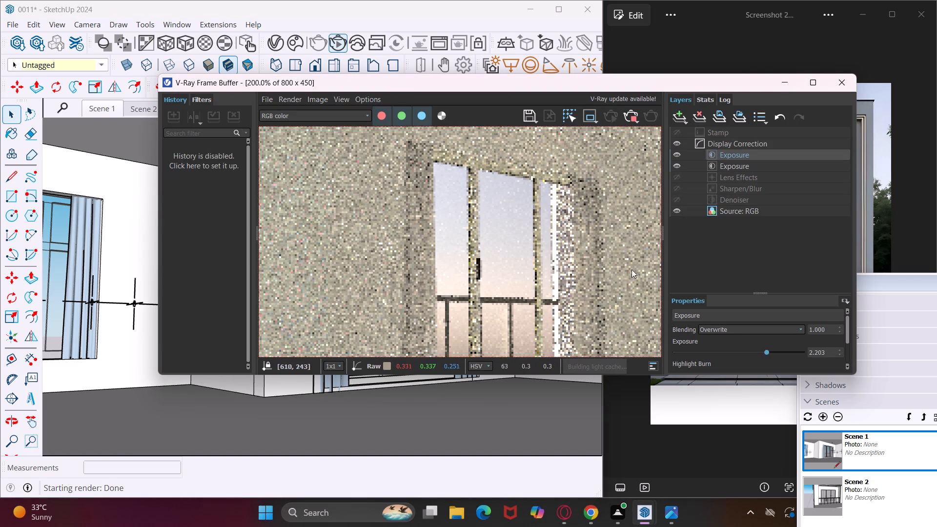
left_click(779, 86)
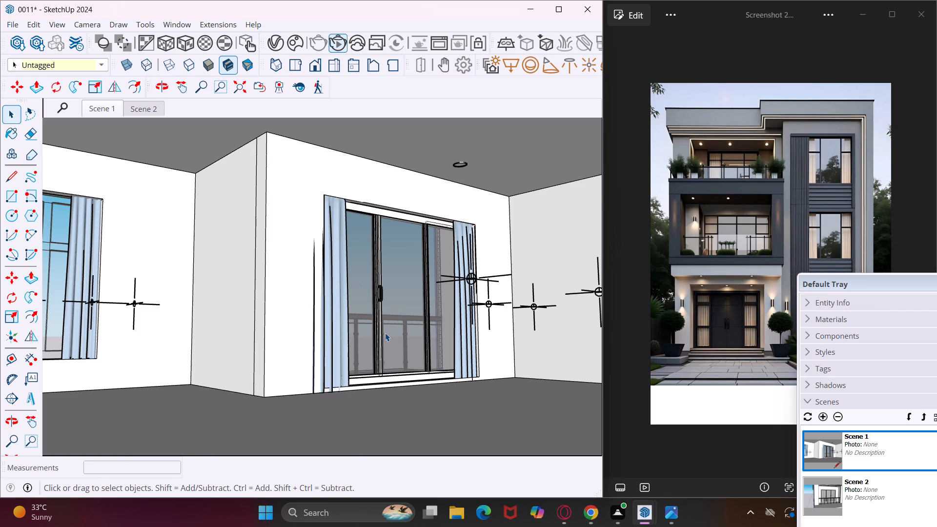
Turn the interior view towards the wall beside the sliding door, with the omni lights in frame, and test-render it interactively.
middle_click_drag(385, 333, 463, 339)
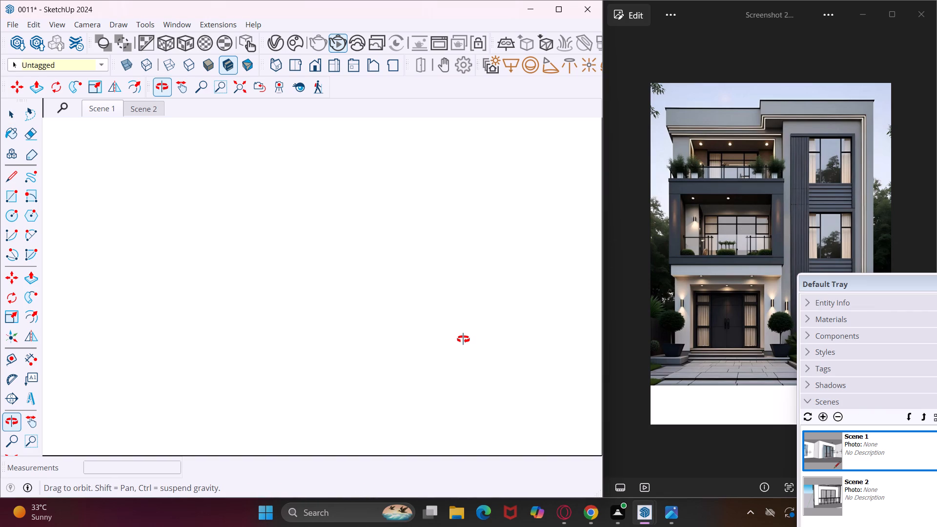
middle_click_drag(463, 339, 404, 342)
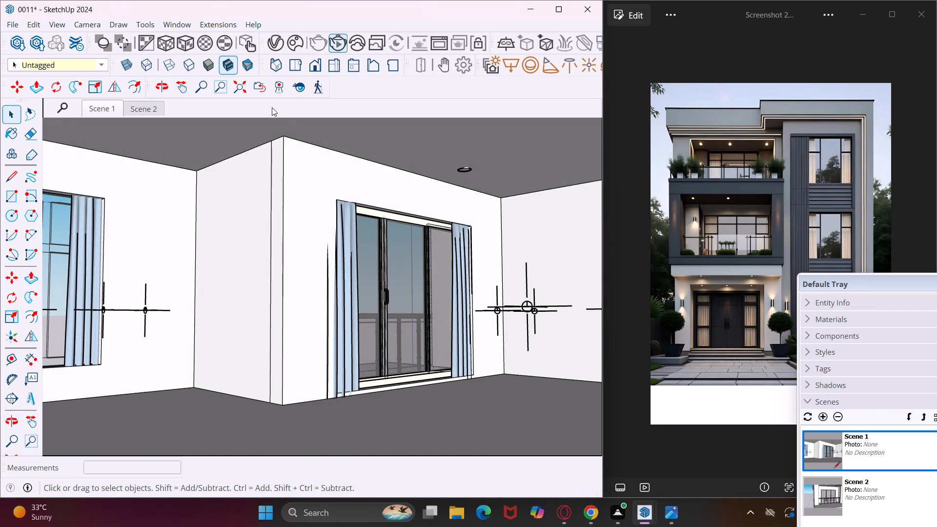
left_click(186, 85)
left_click_drag(375, 349, 321, 345)
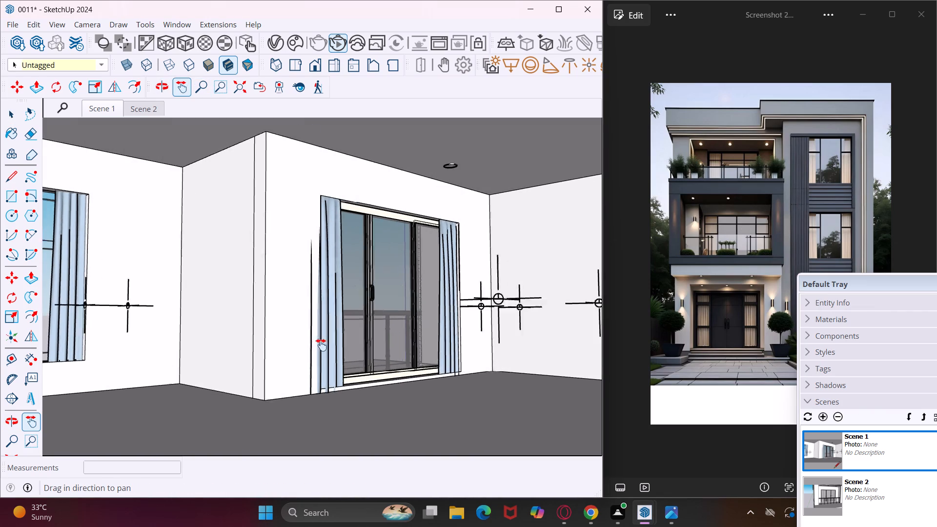
left_click_drag(321, 345, 284, 344)
middle_click_drag(280, 345, 358, 360)
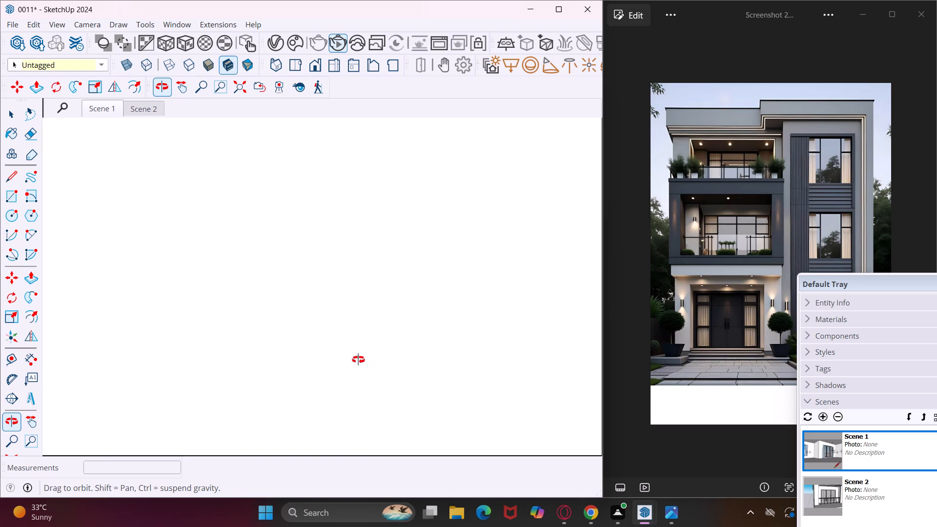
middle_click_drag(358, 360, 322, 357)
middle_click_drag(435, 367, 377, 372)
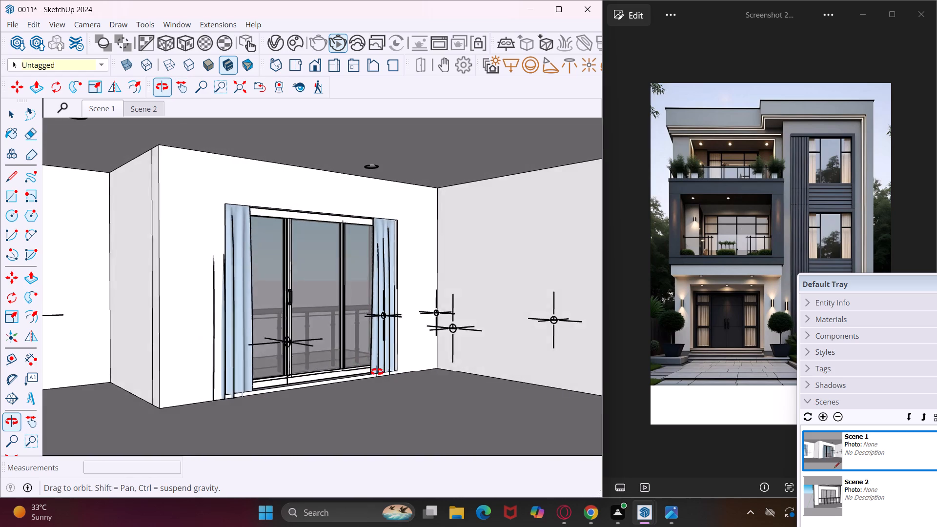
middle_click_drag(377, 372, 390, 376)
left_click_drag(399, 377, 326, 384)
middle_click_drag(326, 384, 415, 385)
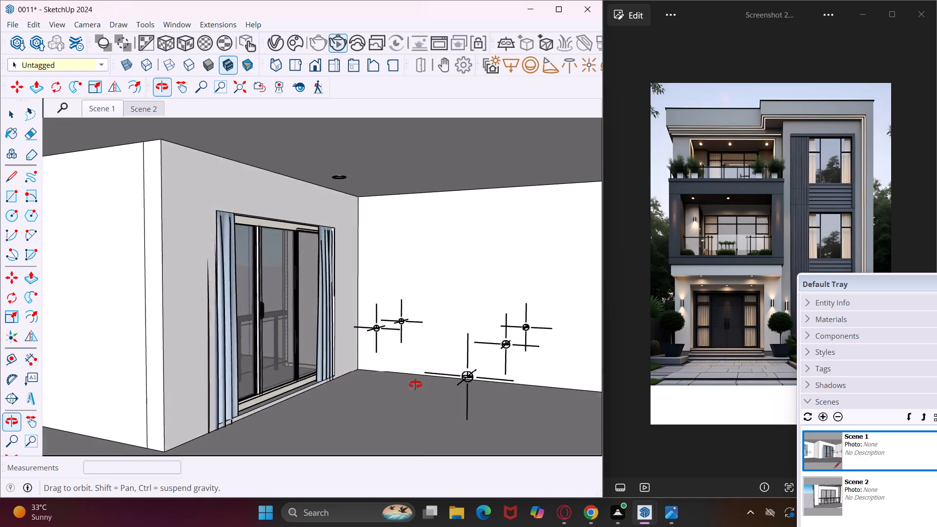
middle_click_drag(415, 385, 415, 369)
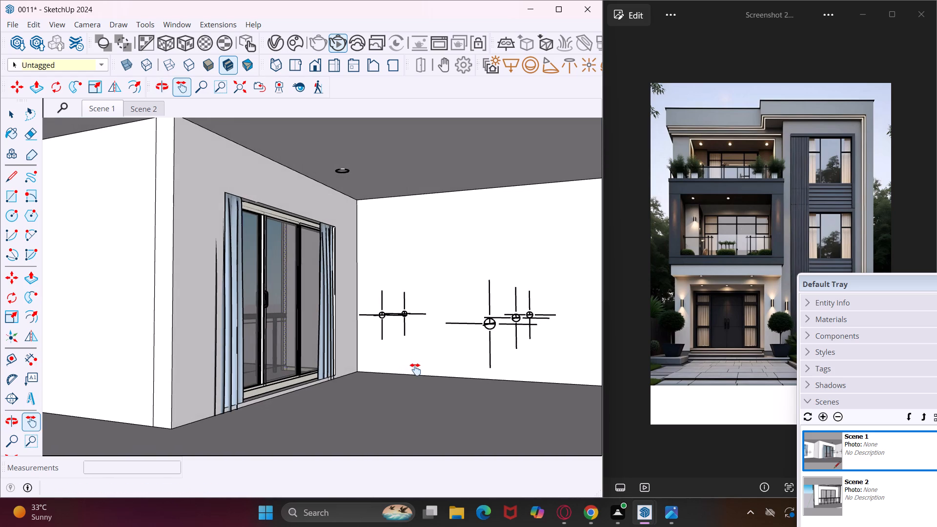
left_click_drag(415, 369, 351, 369)
middle_click_drag(351, 369, 402, 378)
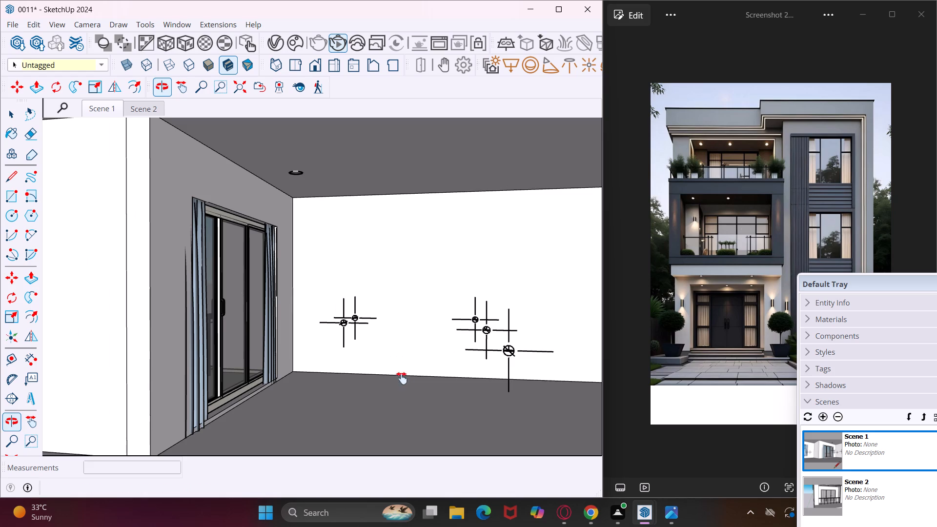
left_click_drag(420, 376, 352, 377)
middle_click_drag(351, 377, 390, 377)
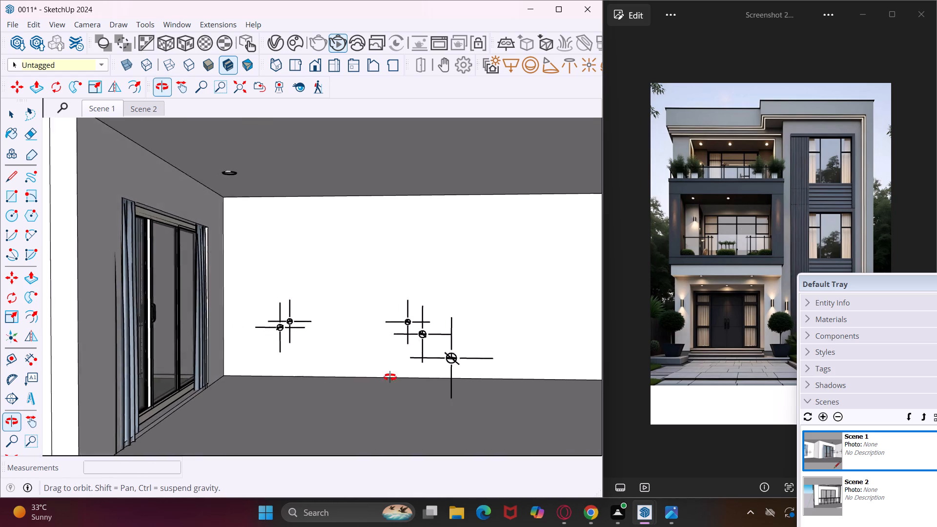
middle_click_drag(390, 377, 392, 377)
left_click(338, 41)
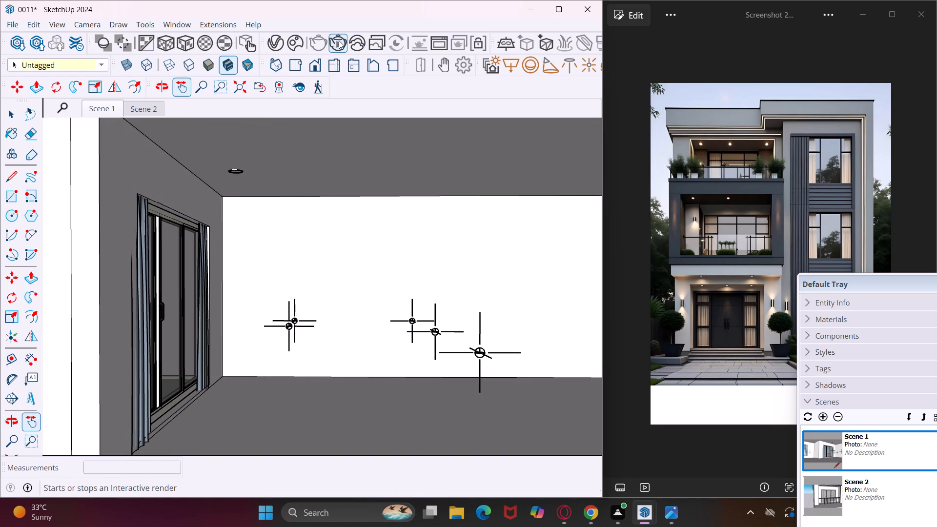
double_click(339, 41)
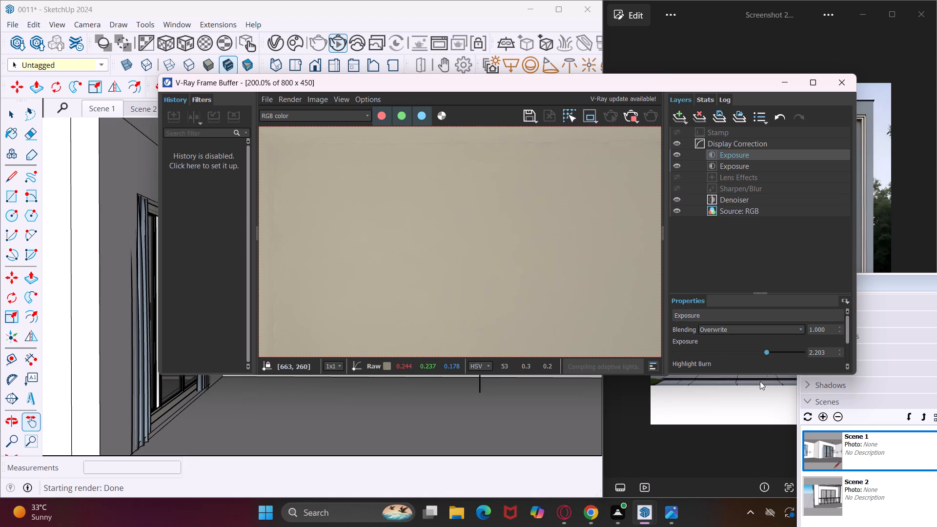
Set the top Exposure layer's exposure to about 1.63.
left_click_drag(768, 352, 746, 352)
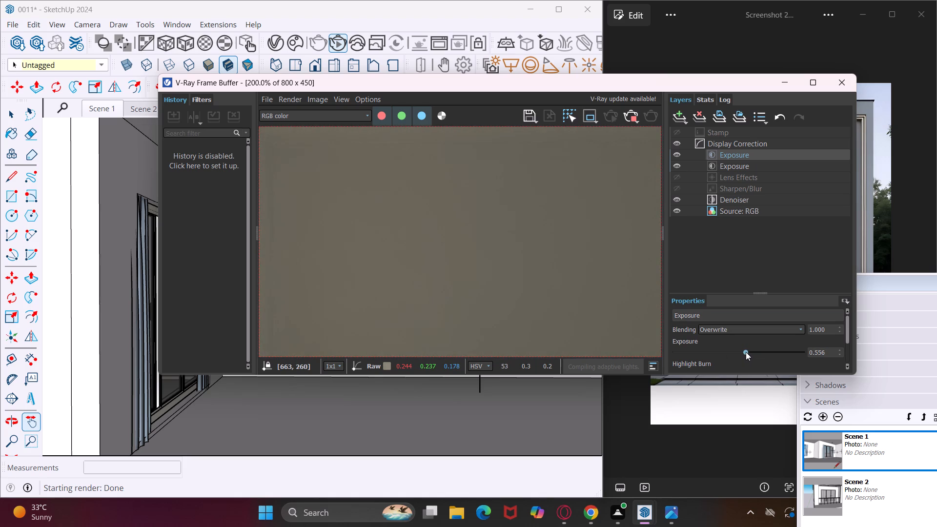
left_click_drag(746, 352, 759, 350)
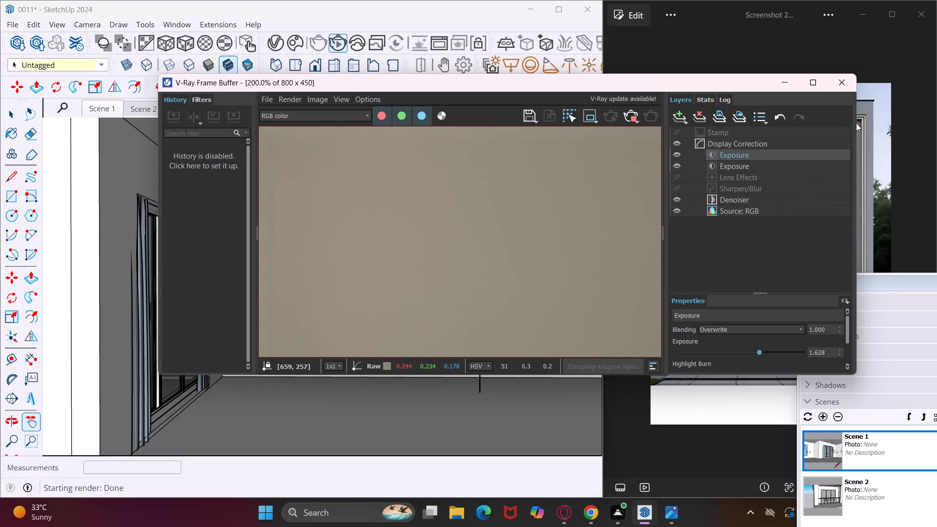
Close the render window and return to Scene 2, facing the top-floor balcony's sliding door with nothing being rendered.
left_click(840, 88)
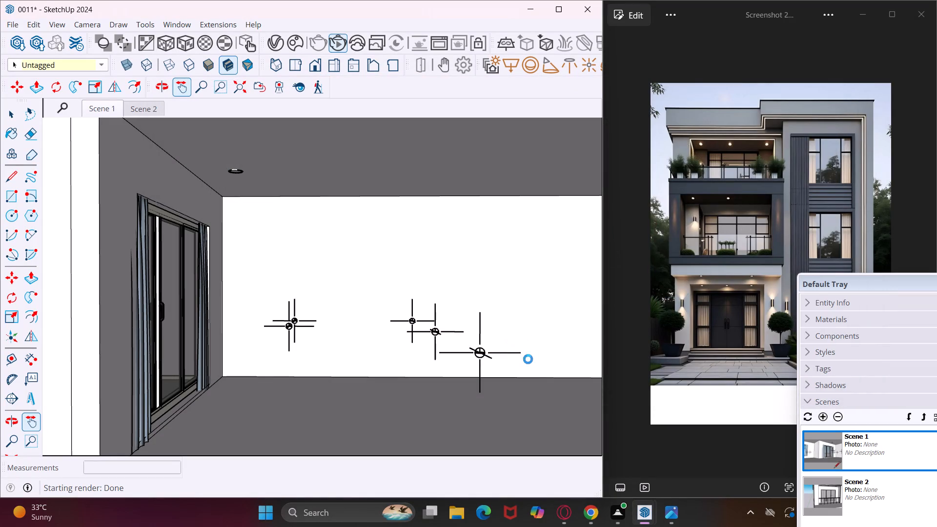
middle_click_drag(528, 359, 538, 357)
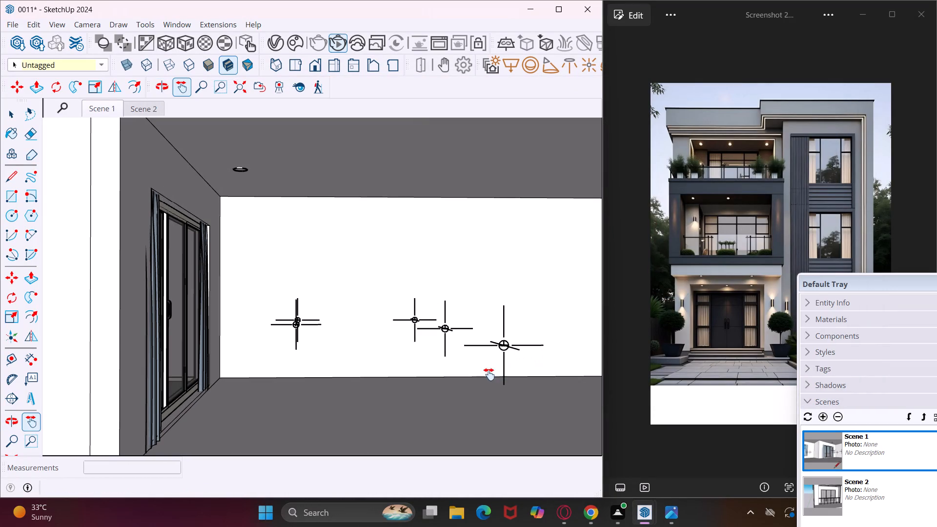
middle_click_drag(479, 380, 506, 382)
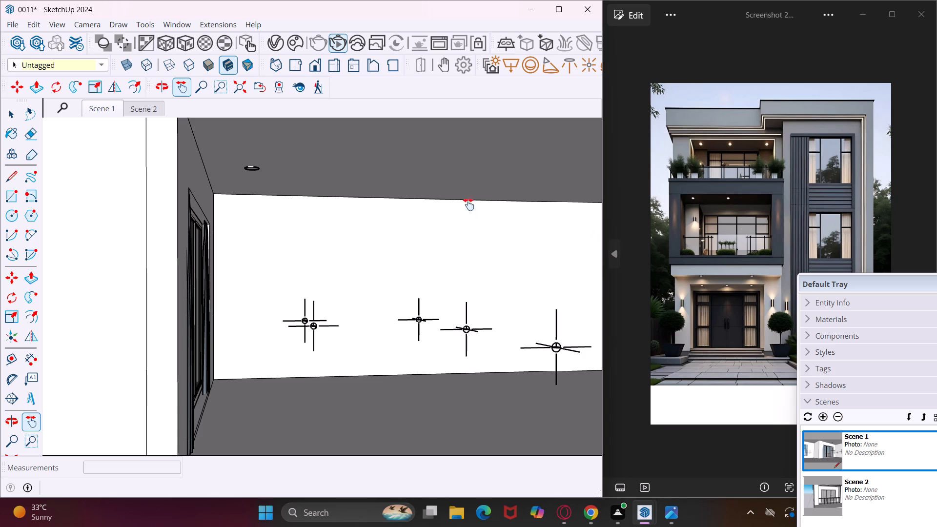
left_click(126, 109)
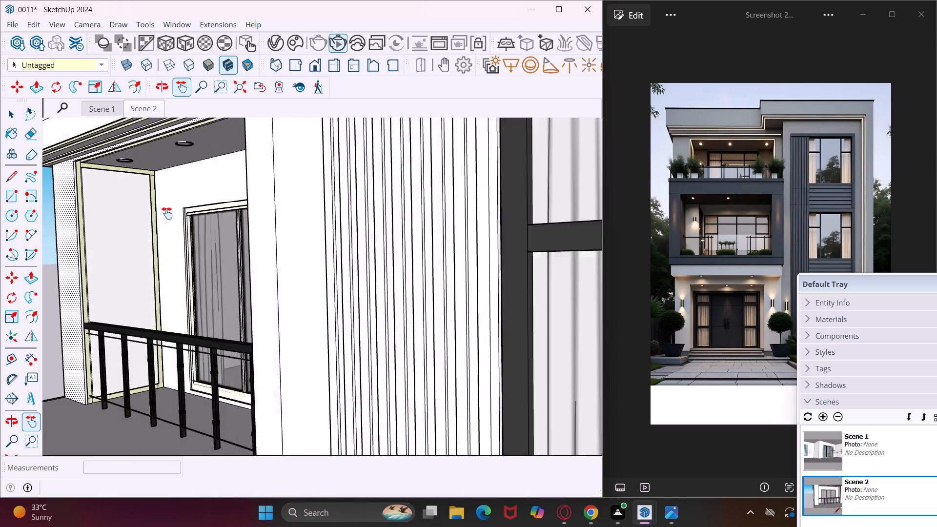
left_click(143, 331)
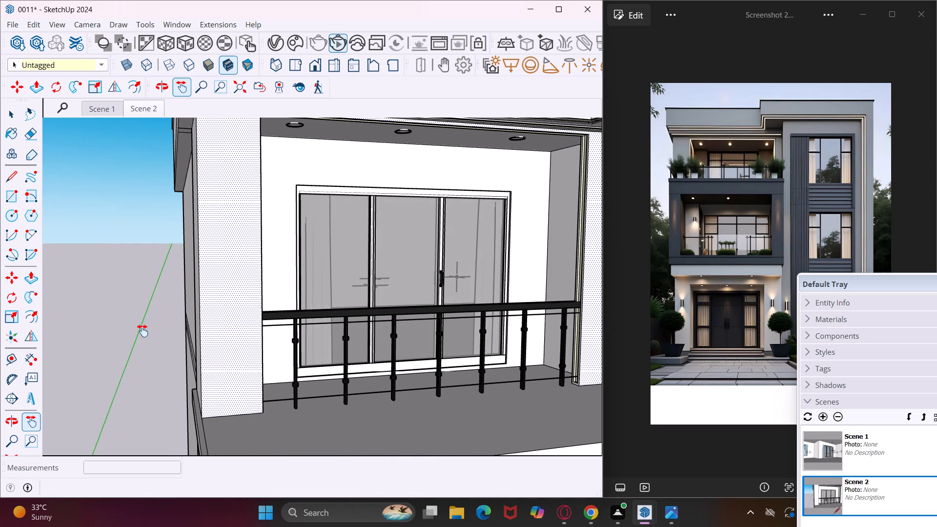
key("Escape")
key("space")
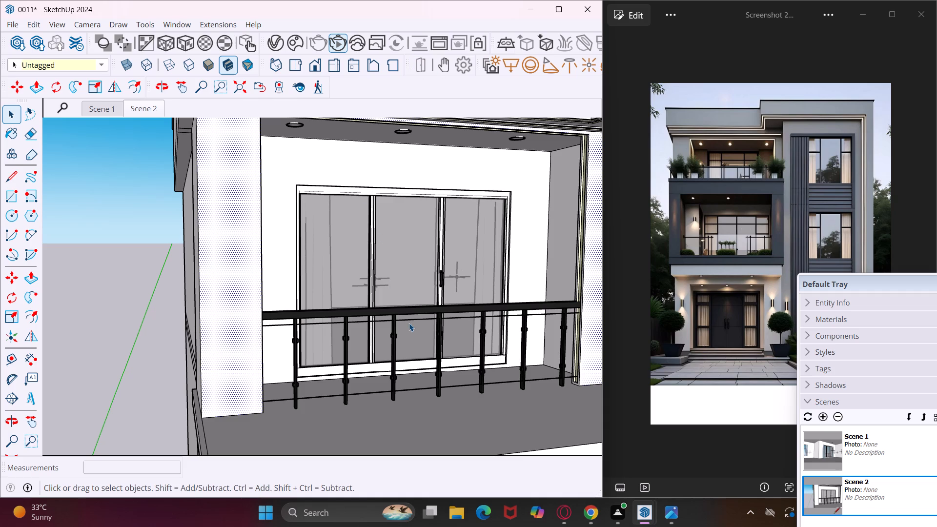
middle_click_drag(409, 323, 376, 298)
scroll(376, 298, "up", 1)
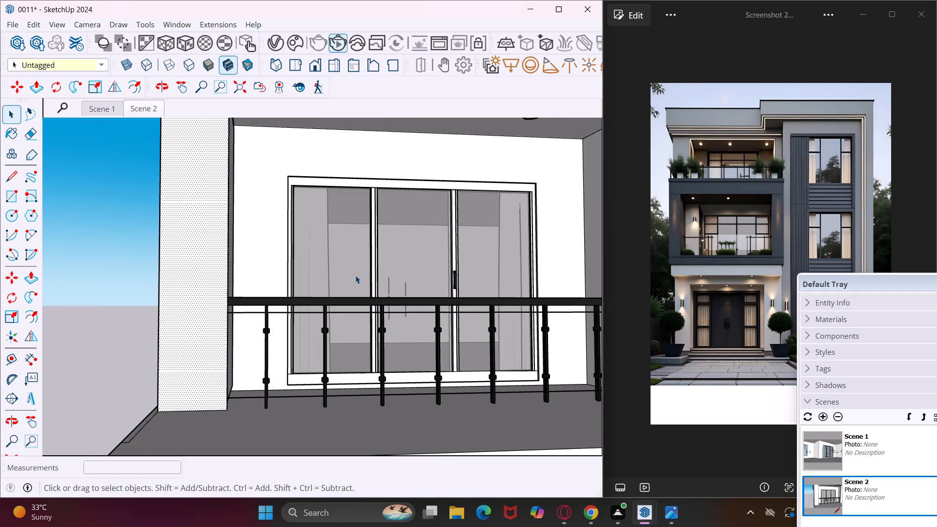
scroll(355, 275, "down", 2)
middle_click_drag(408, 341, 380, 331)
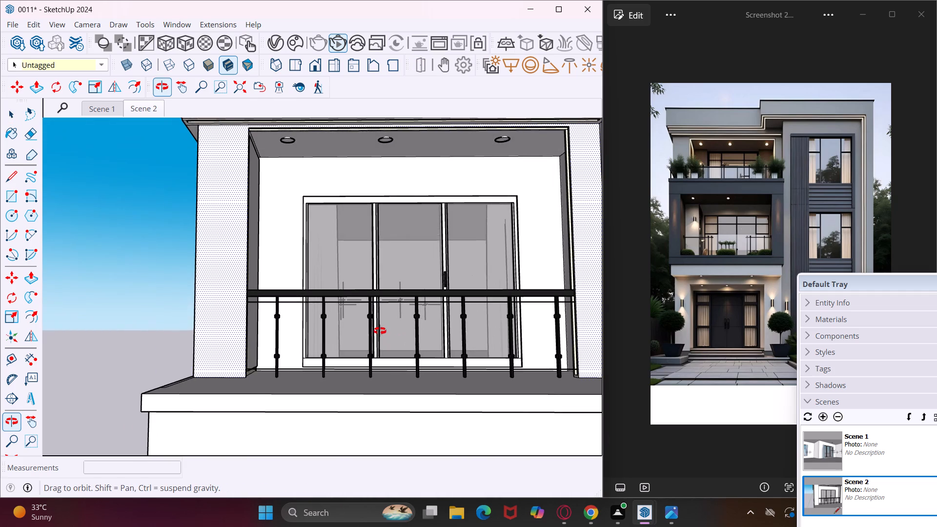
middle_click_drag(380, 331, 391, 338)
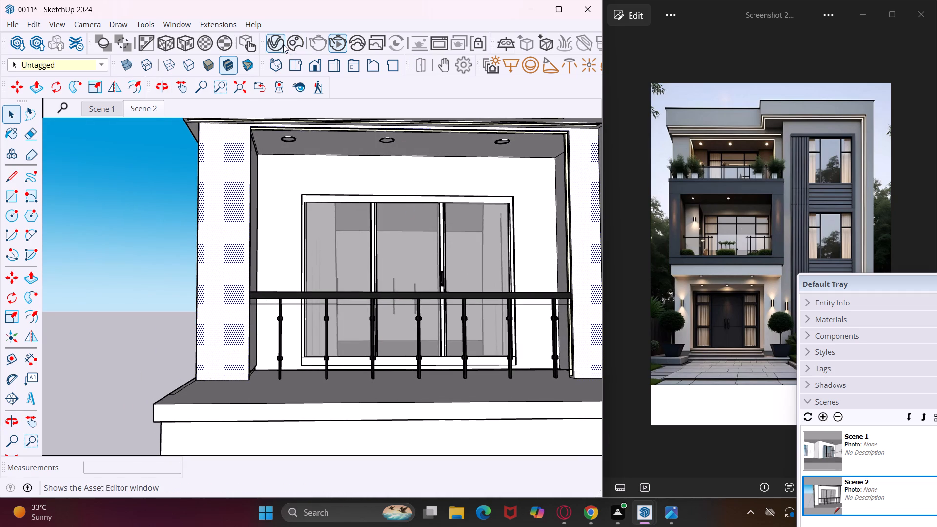
Open the Chaos Cosmos library and show its online 3D models in the whole Lighting category.
left_click(276, 42)
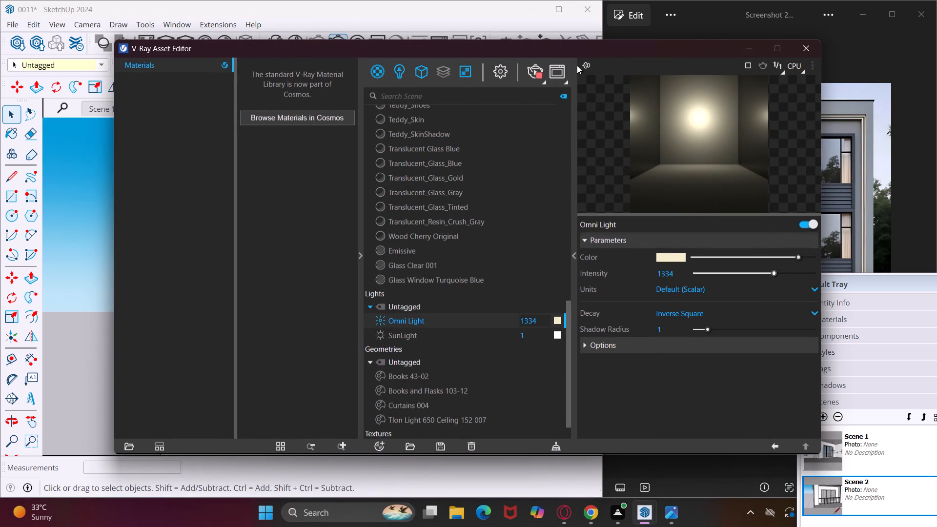
left_click(747, 46)
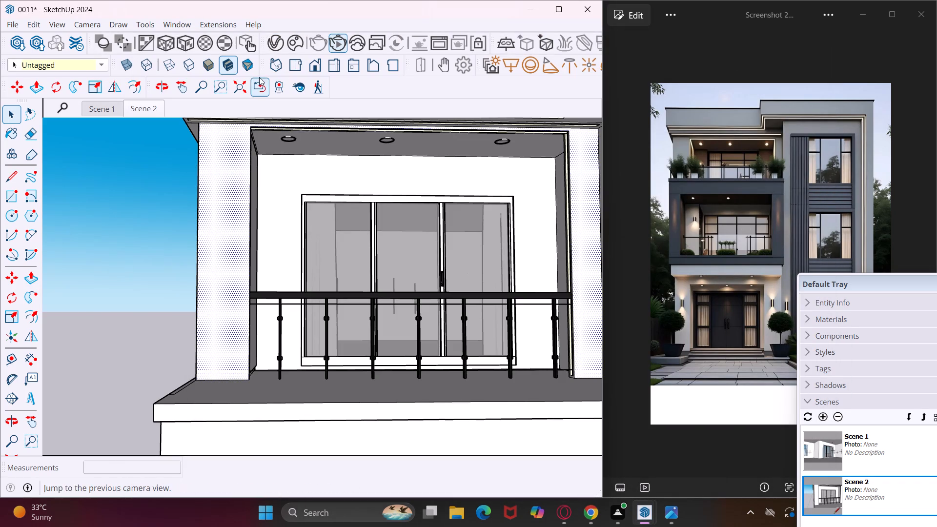
left_click(294, 52)
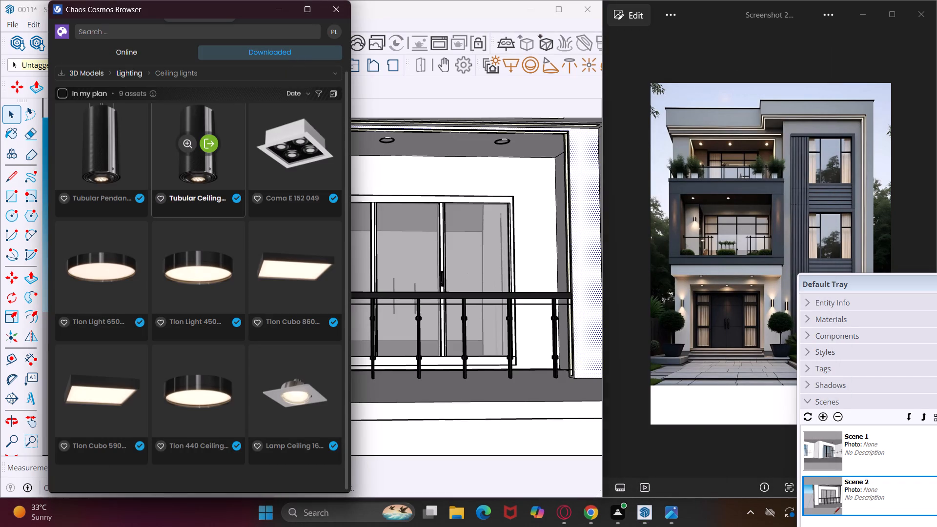
left_click(183, 78)
left_click(133, 51)
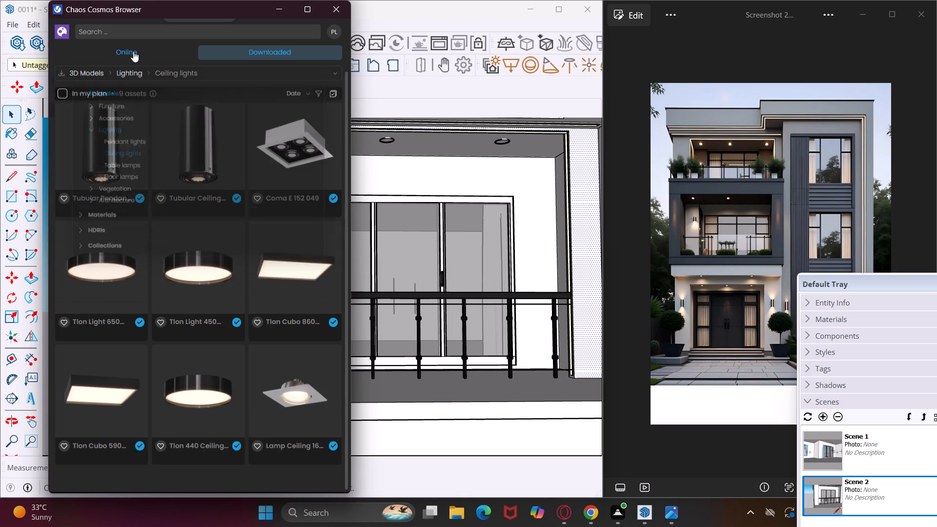
left_click(132, 55)
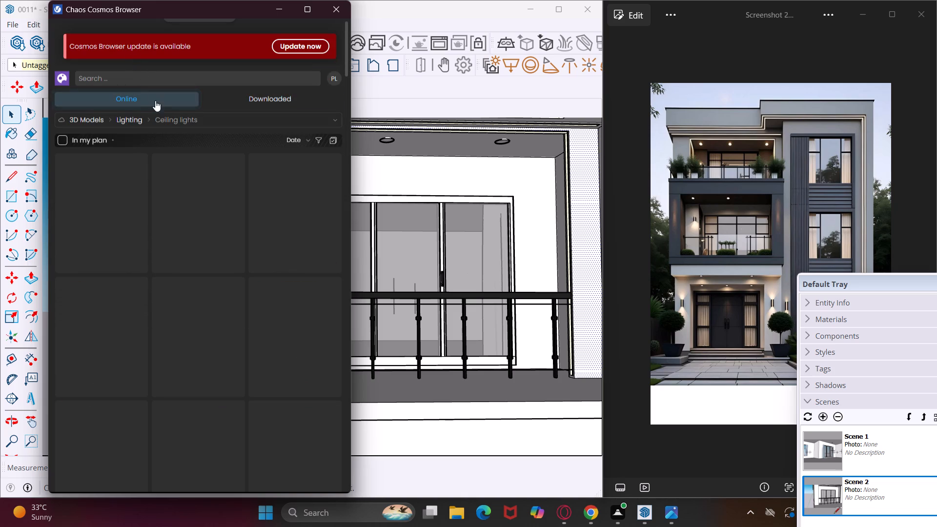
left_click(166, 118)
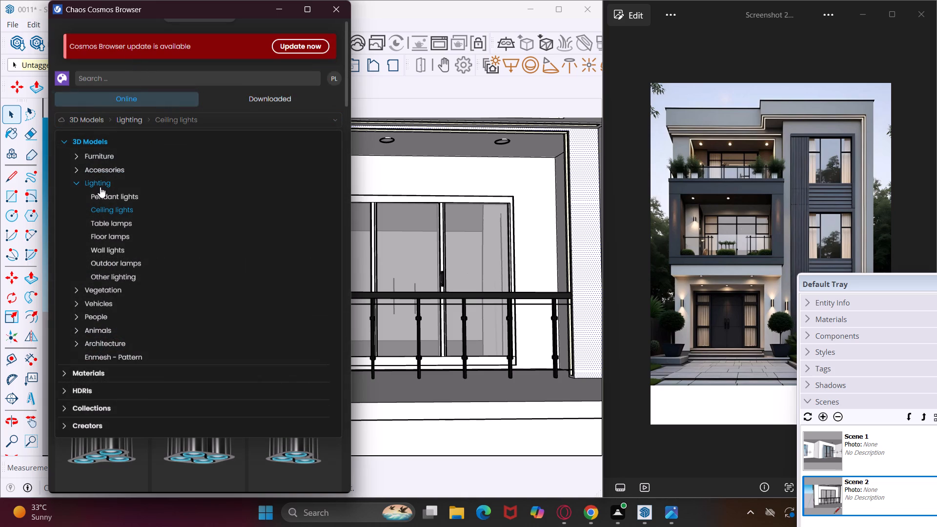
left_click(100, 187)
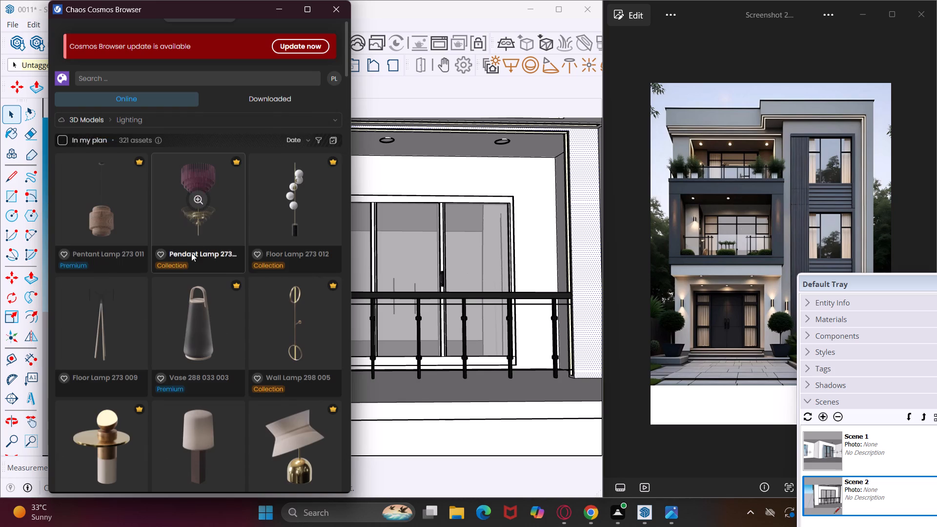
Find the cylindrical metal wall light Lamp Wall Outdoor 94-02 among the online lighting models and download it.
scroll(189, 260, "down", 9)
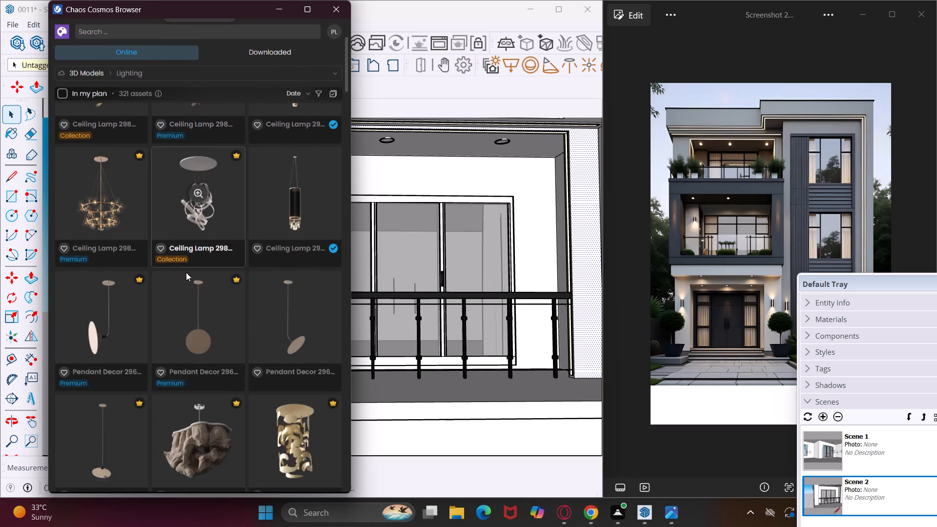
scroll(186, 272, "down", 4)
scroll(186, 272, "up", 2)
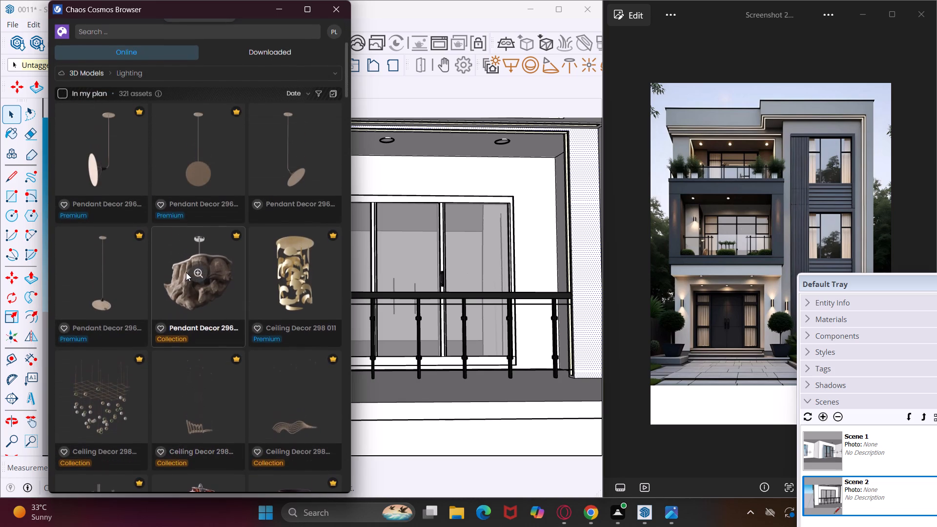
scroll(186, 272, "down", 10)
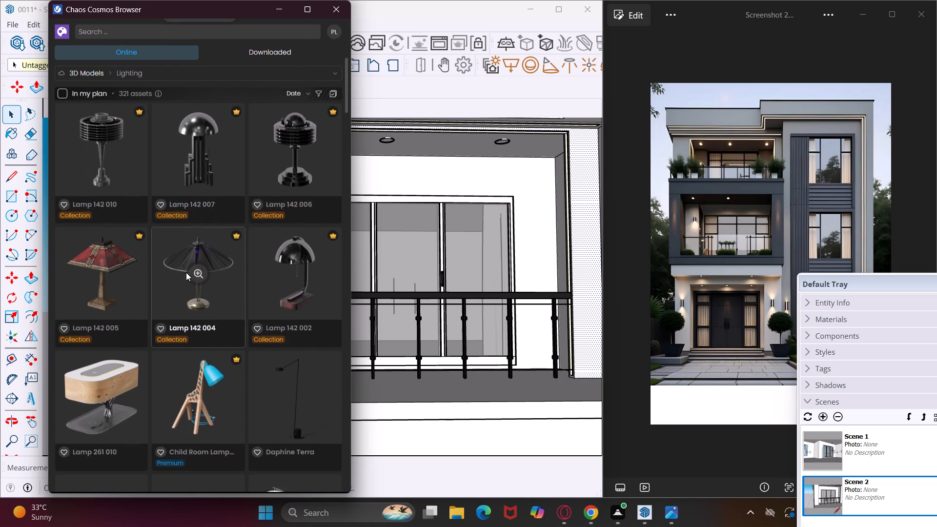
scroll(186, 272, "down", 10)
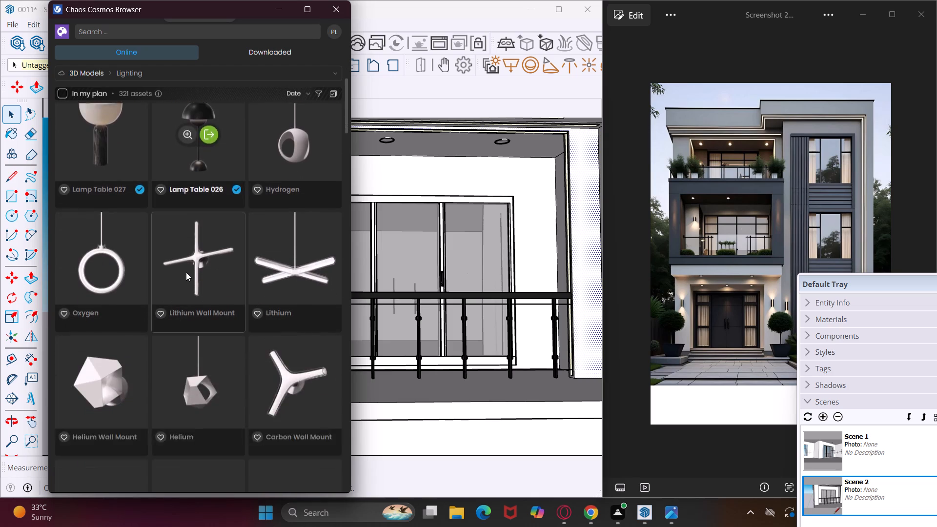
scroll(186, 272, "down", 8)
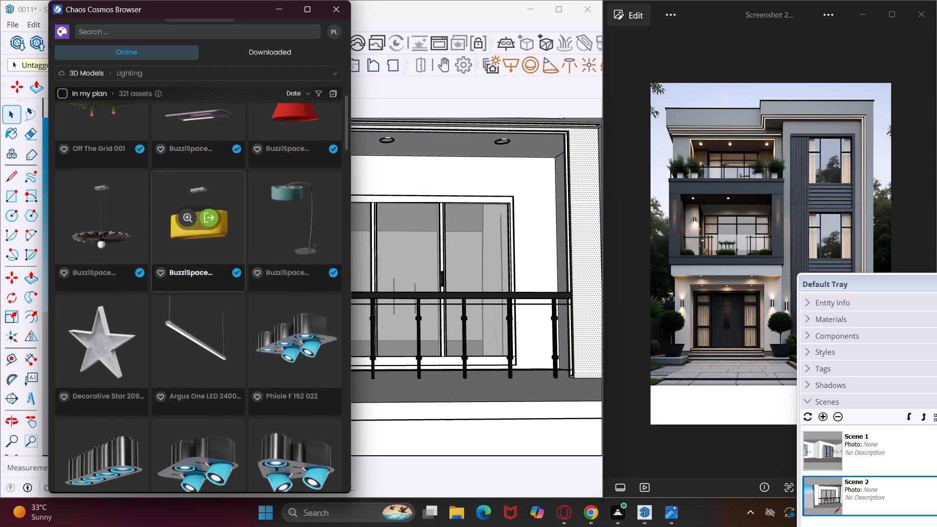
scroll(186, 272, "down", 10)
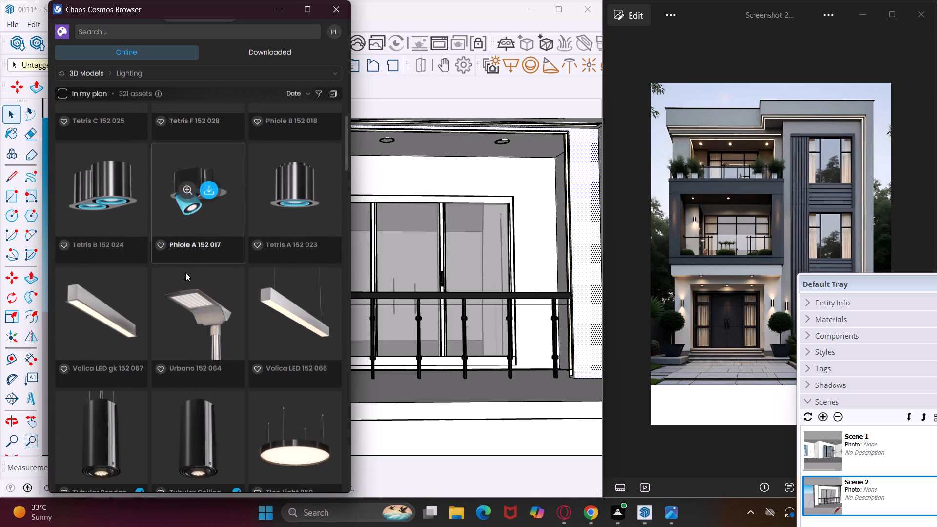
scroll(185, 272, "down", 4)
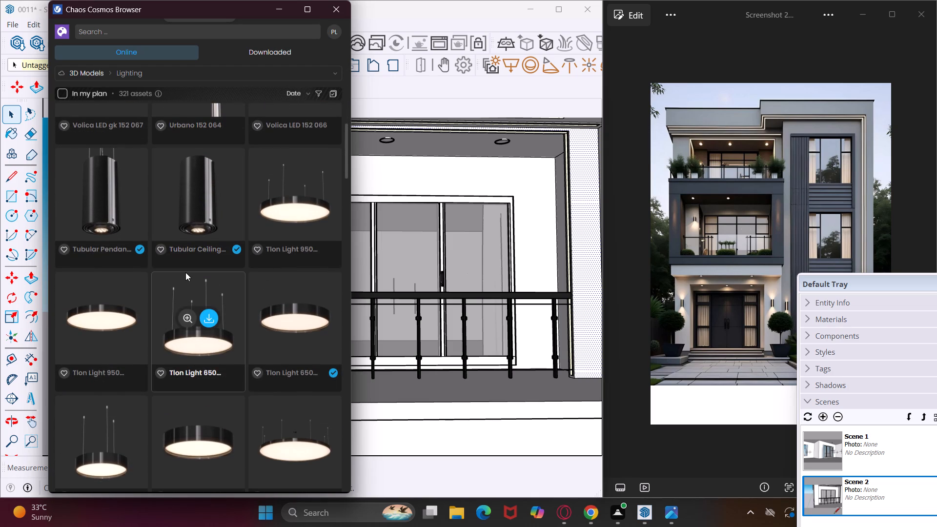
scroll(185, 272, "down", 10)
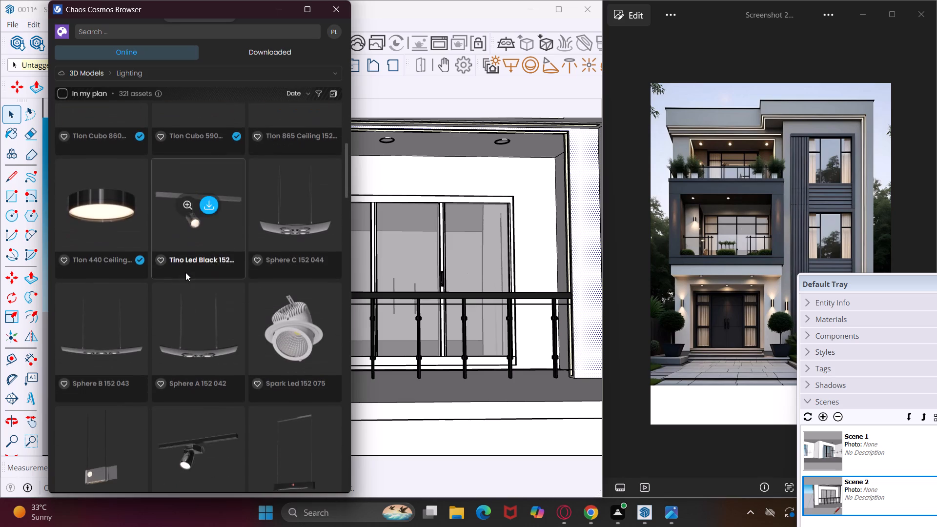
scroll(185, 272, "down", 8)
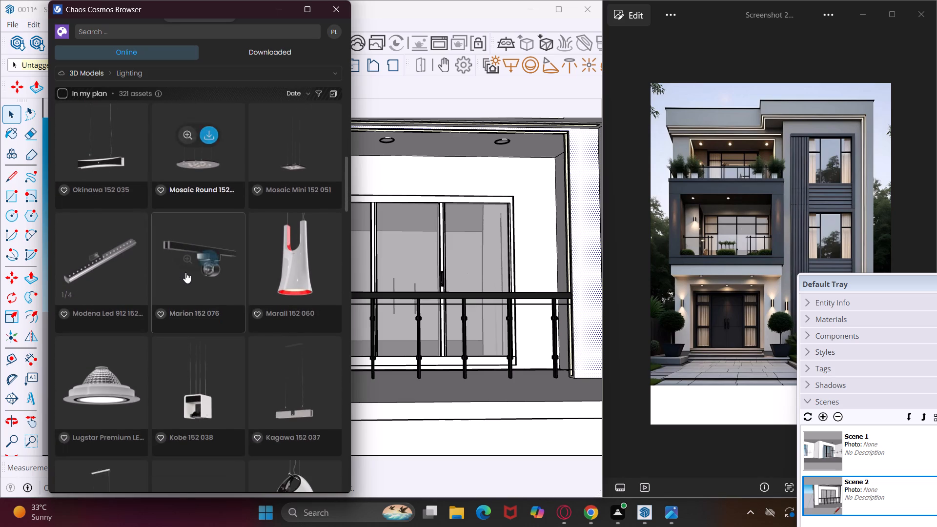
scroll(185, 272, "down", 5)
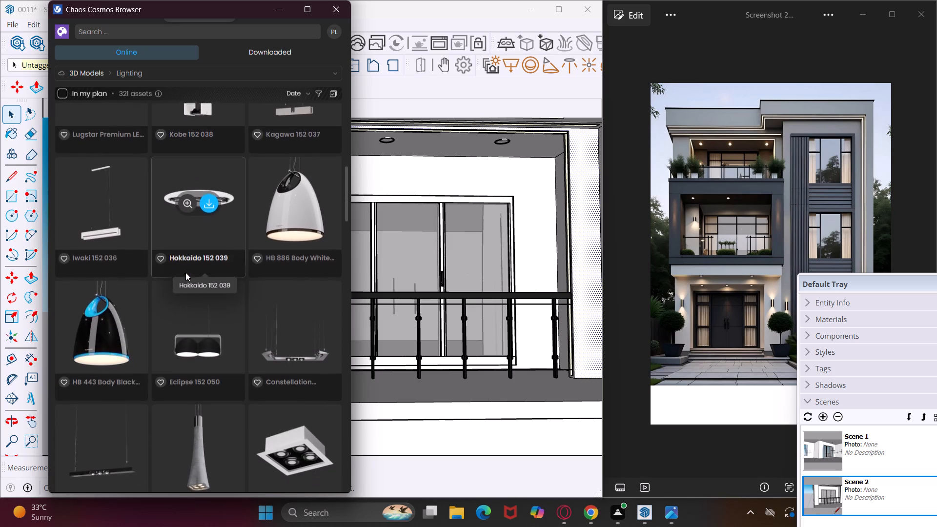
scroll(185, 272, "down", 8)
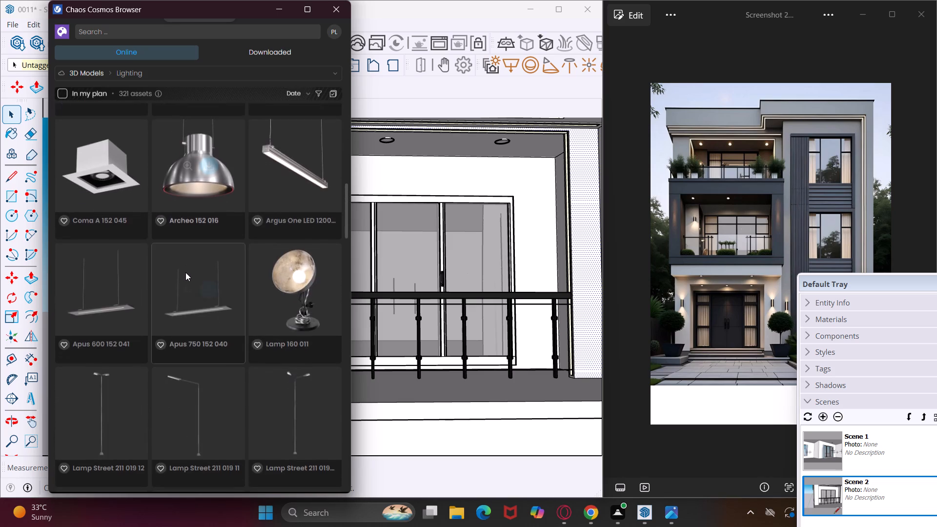
scroll(185, 272, "down", 10)
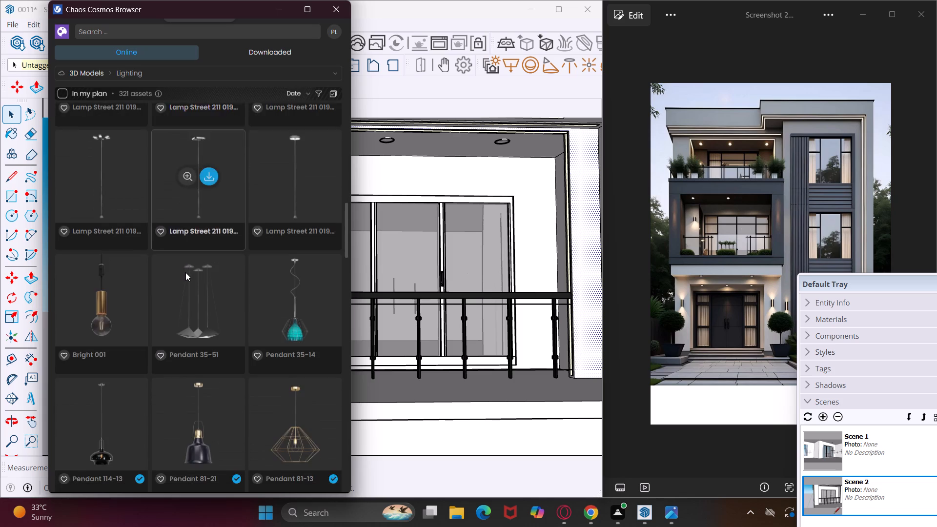
scroll(185, 272, "down", 7)
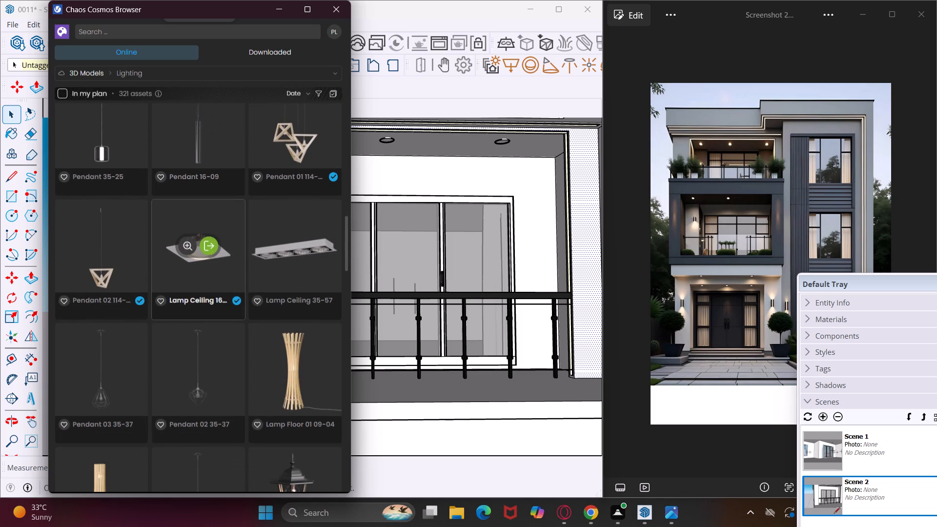
scroll(185, 272, "down", 6)
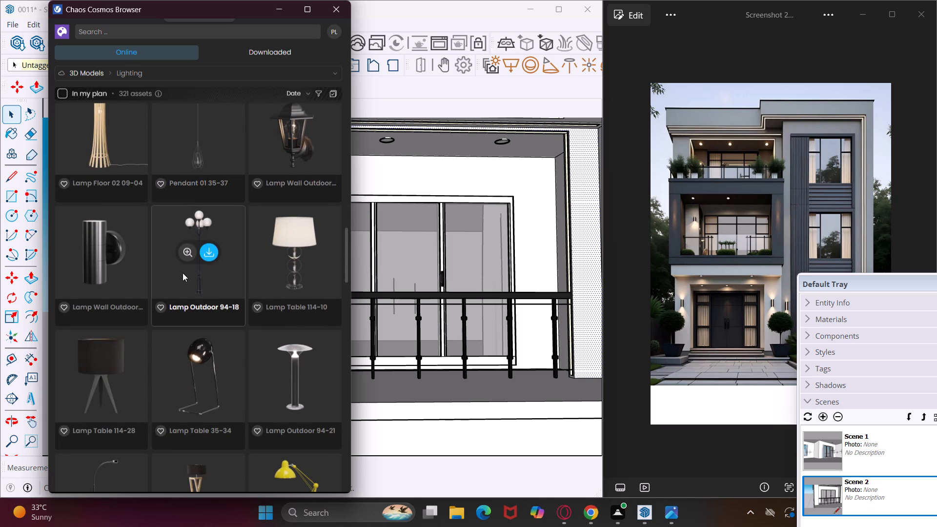
left_click(115, 247)
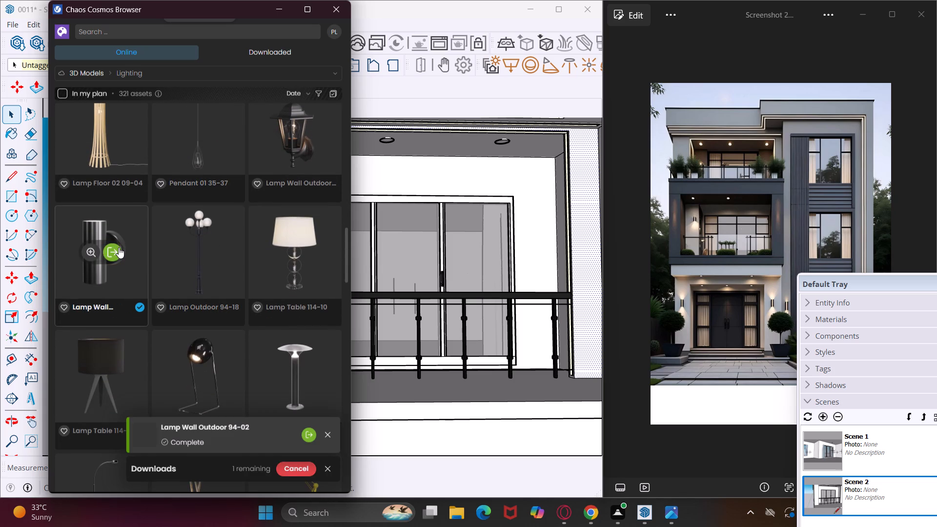
Place one Lamp Wall Outdoor 94-02 on the white wall section beside the bookshelf on the middle-floor balcony.
left_click(114, 249)
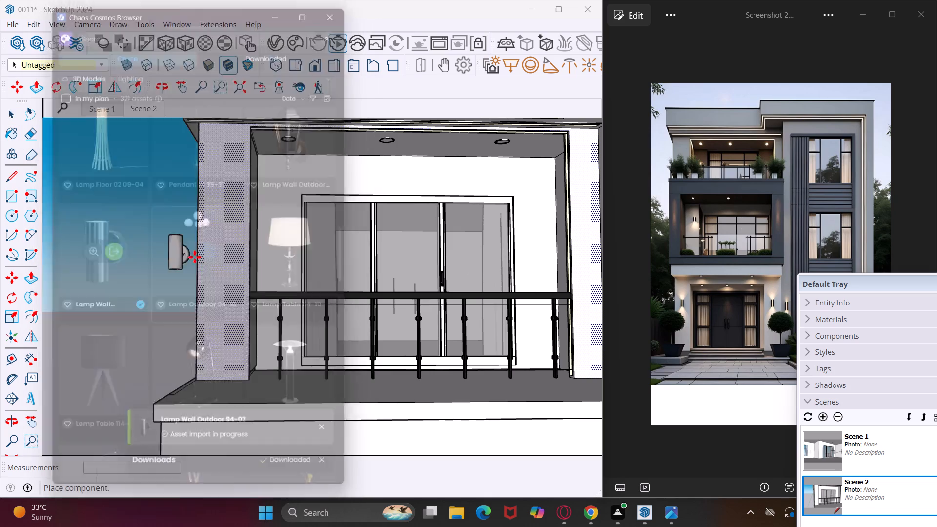
scroll(227, 273, "up", 7)
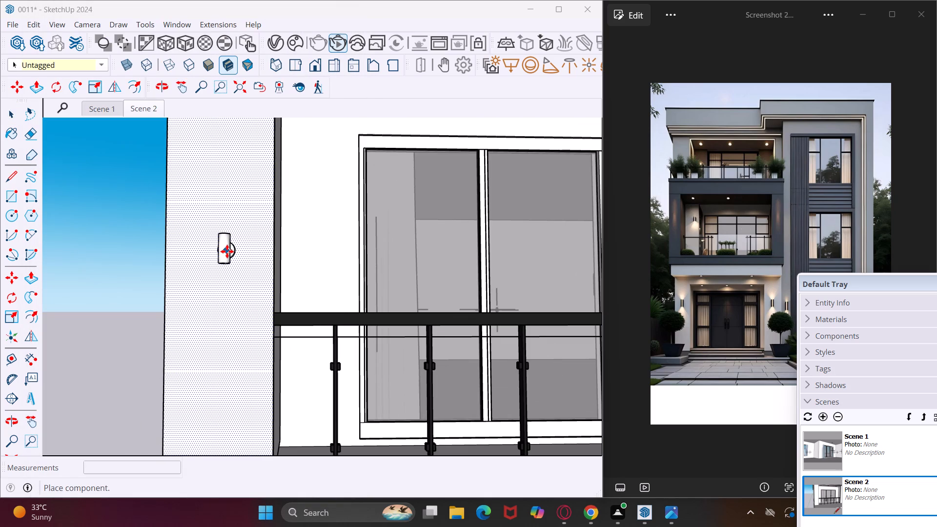
scroll(227, 251, "down", 18)
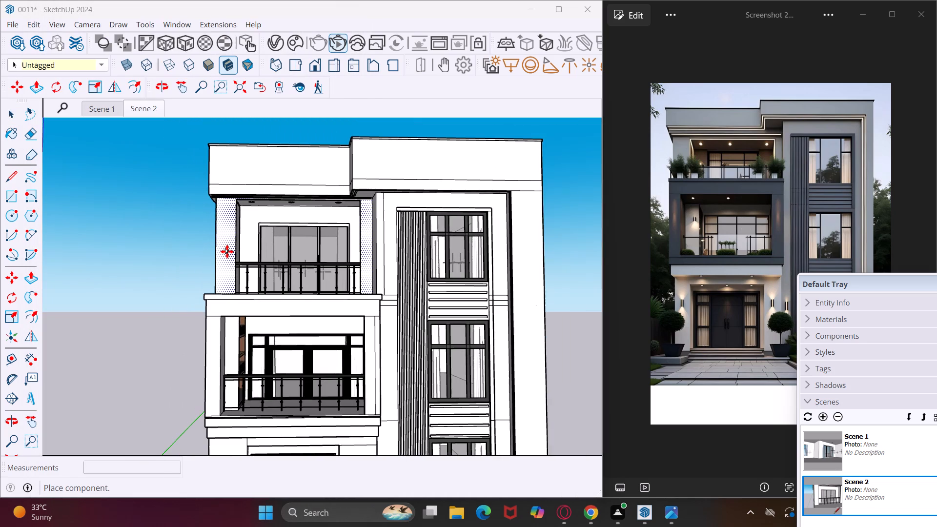
middle_click_drag(227, 251, 256, 213)
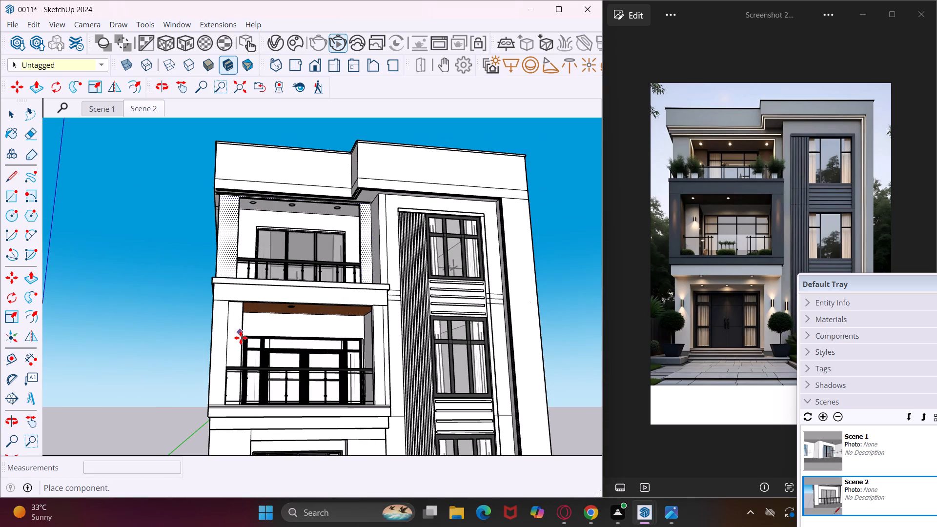
scroll(234, 345, "up", 11)
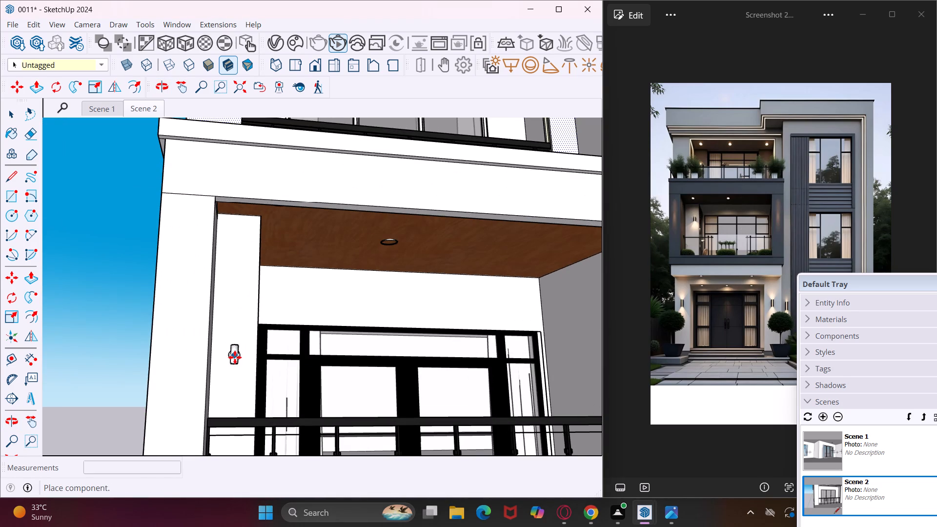
left_click(235, 358)
scroll(236, 326, "down", 20)
scroll(236, 325, "down", 2)
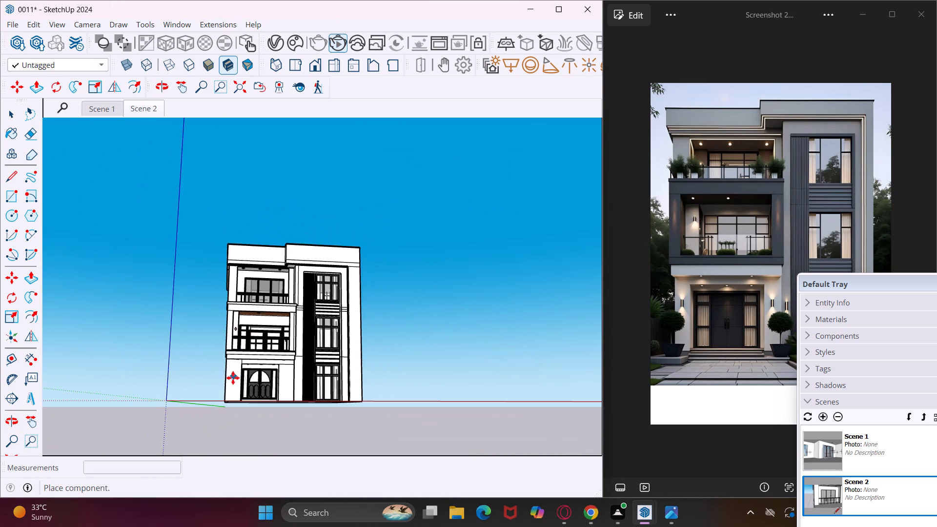
scroll(233, 378, "up", 8)
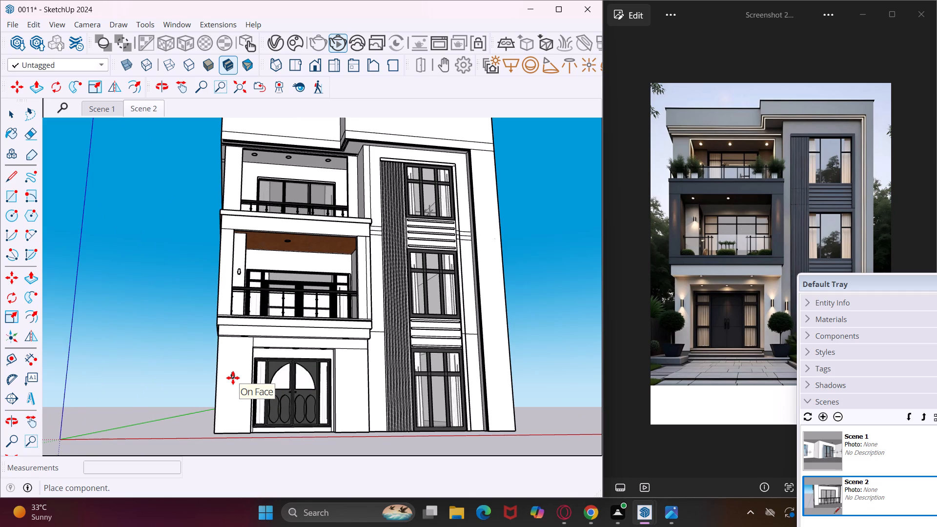
key("Escape")
Move the middle balcony's wall lamp straight up its wall by about 1' 4".
scroll(241, 272, "up", 7)
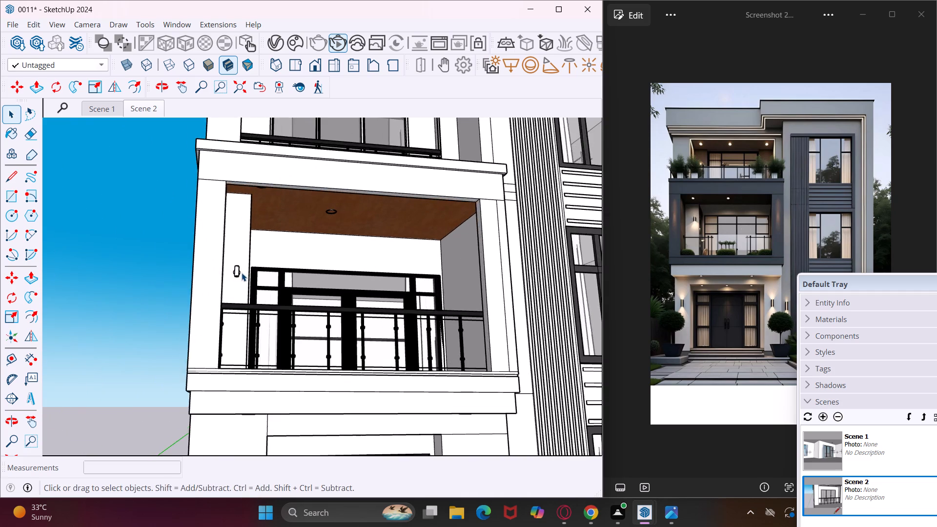
scroll(242, 273, "up", 1)
middle_click_drag(242, 273, 205, 282)
scroll(218, 284, "up", 3)
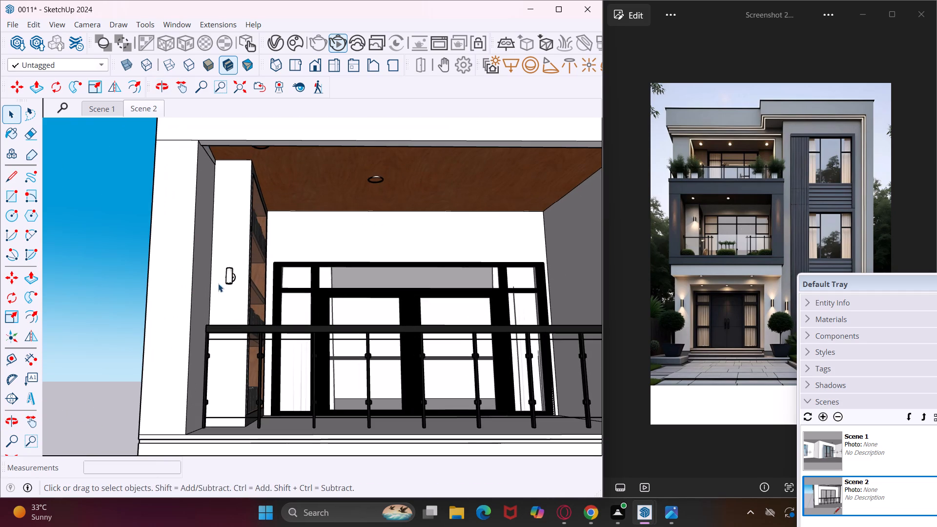
left_click(228, 278)
middle_click_drag(230, 278, 202, 312)
key("m")
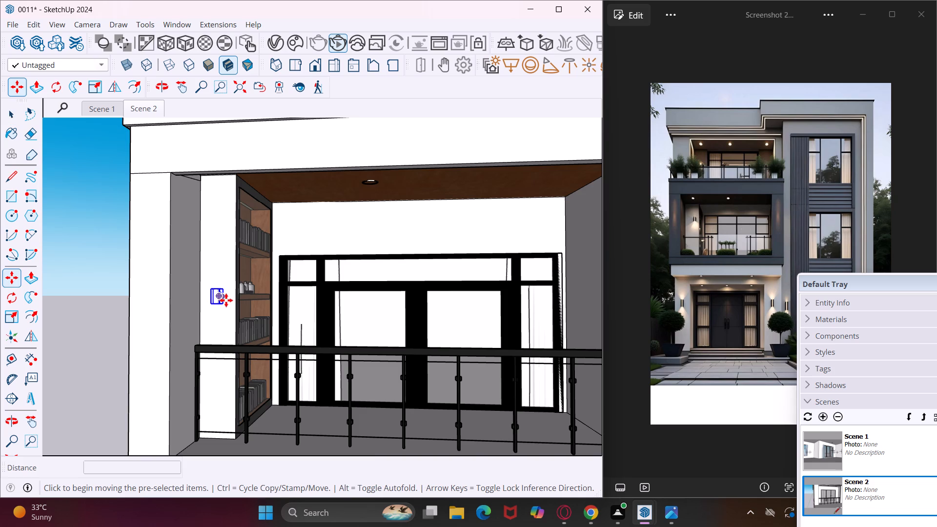
scroll(233, 299, "up", 7)
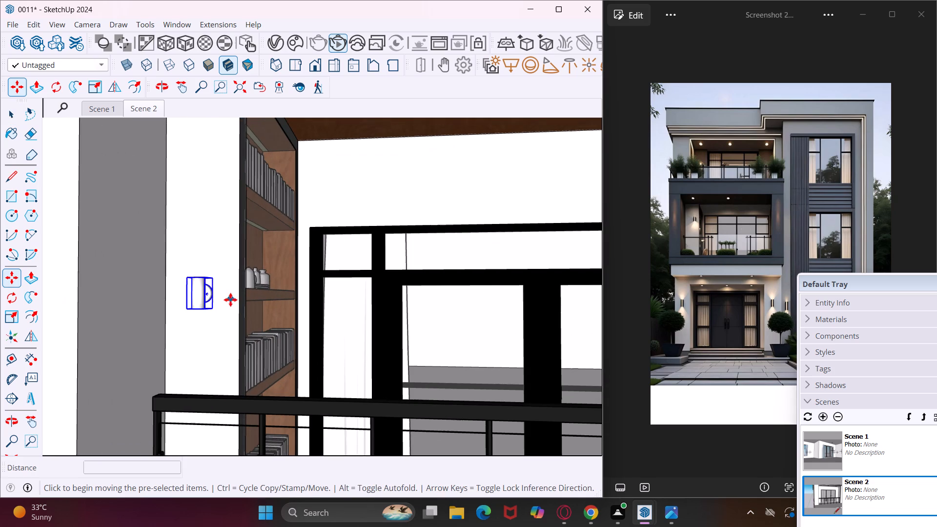
left_click(226, 300)
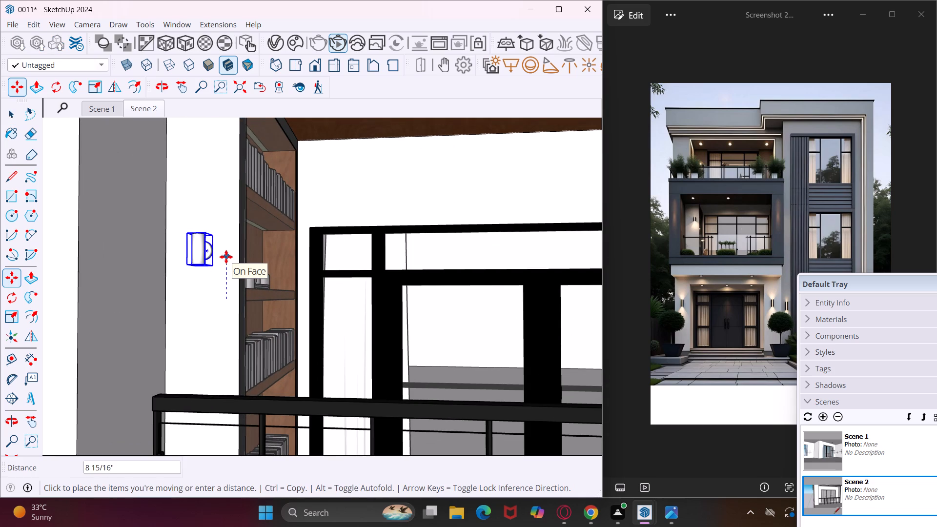
scroll(226, 257, "down", 5)
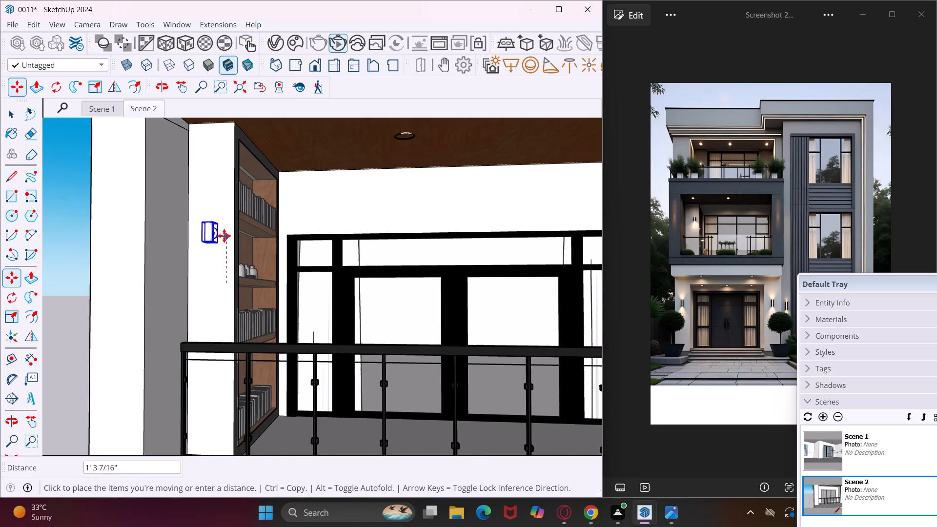
left_click(224, 232)
middle_click_drag(224, 232, 239, 236)
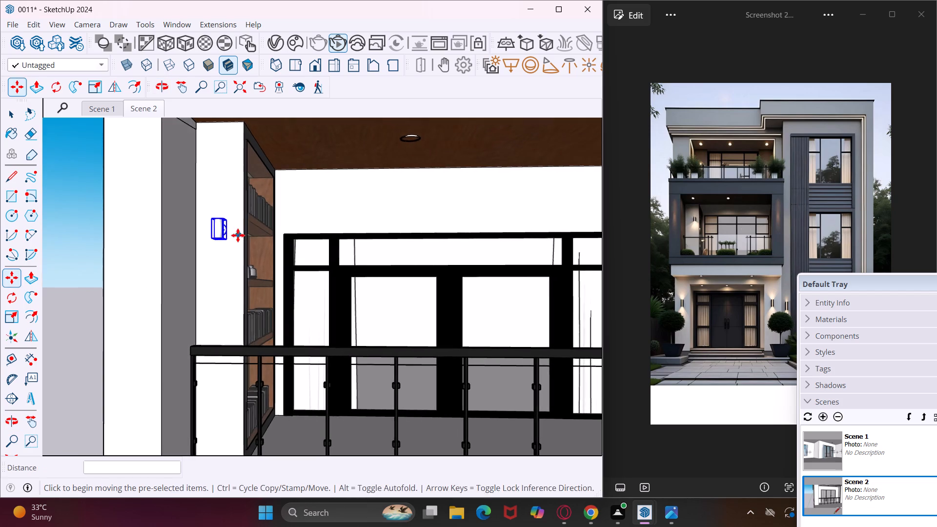
Run an interactive render of a close view of the balcony wall lamp and examine its light with the model visible alongside.
scroll(235, 233, "up", 6)
middle_click_drag(235, 233, 216, 232)
scroll(216, 232, "up", 1)
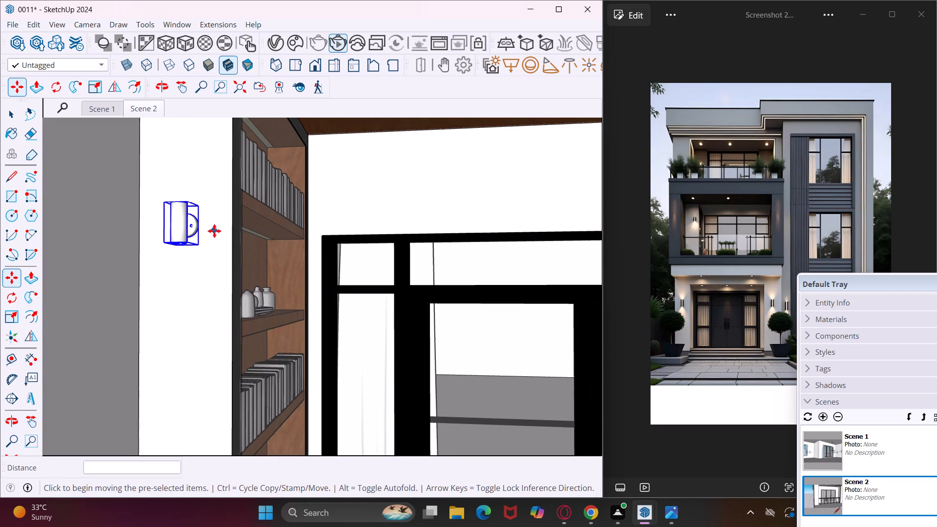
left_click(335, 44)
double_click(335, 44)
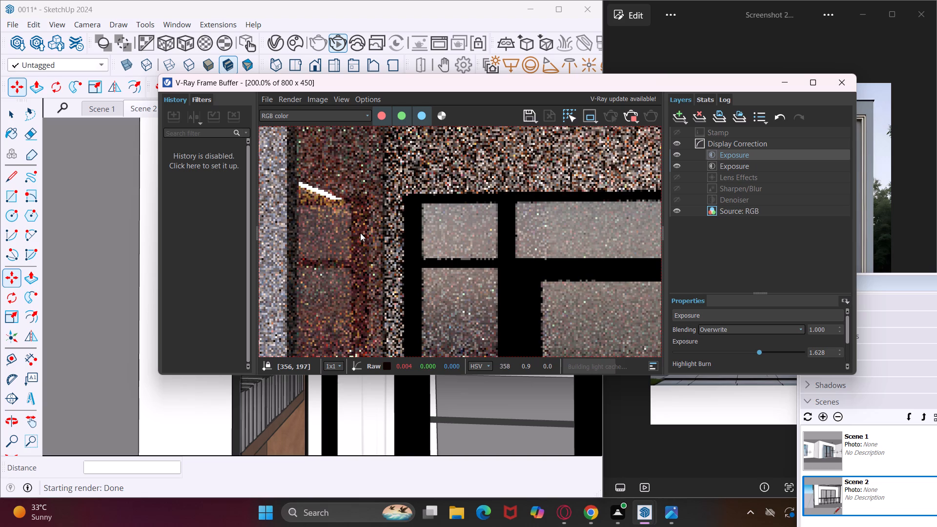
scroll(360, 233, "down", 2)
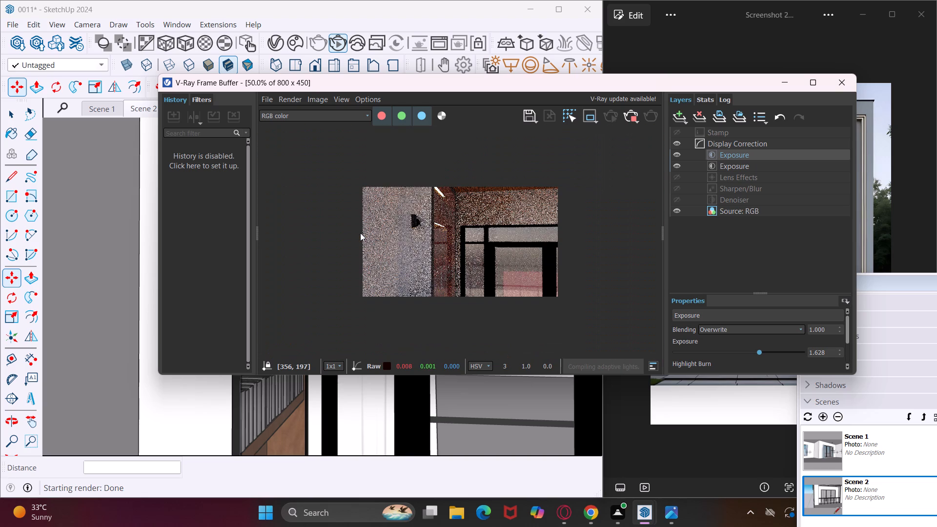
scroll(391, 224, "up", 1)
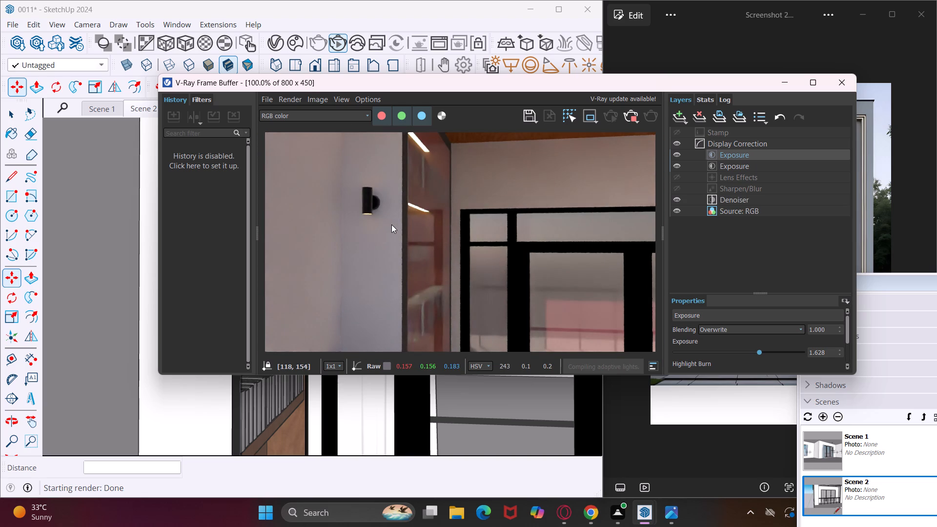
left_click_drag(495, 85, 561, 105)
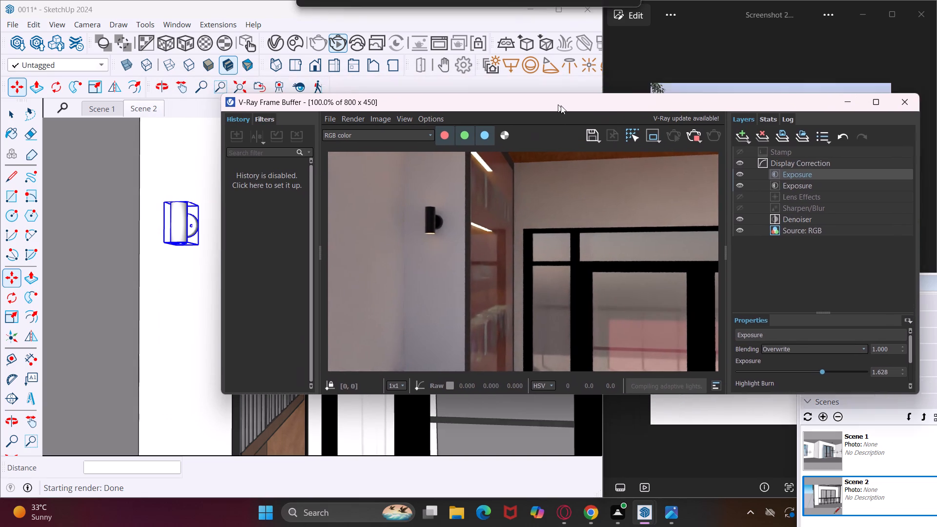
left_click_drag(561, 105, 646, 124)
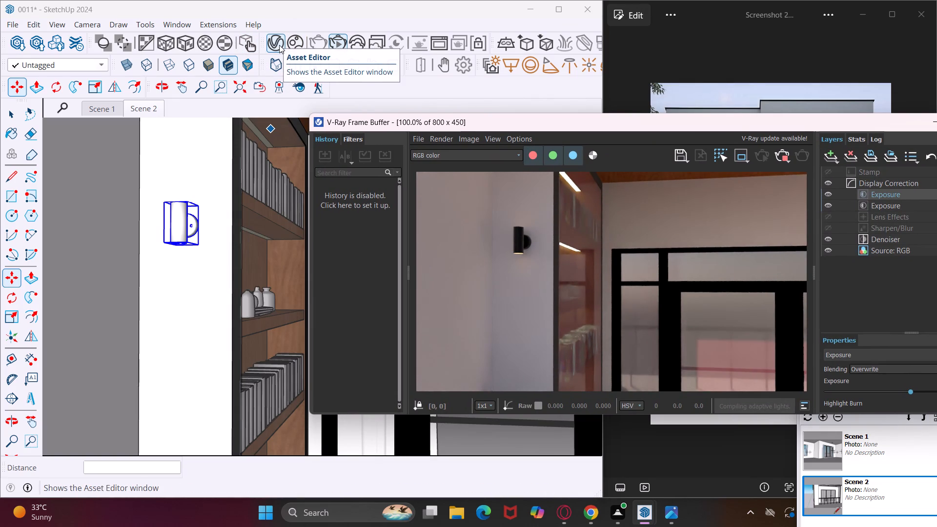
Set the light intensity multiplier of Lamp Wall Outdoor 94-02 to about 64.5 and check the glow in the render.
left_click(279, 45)
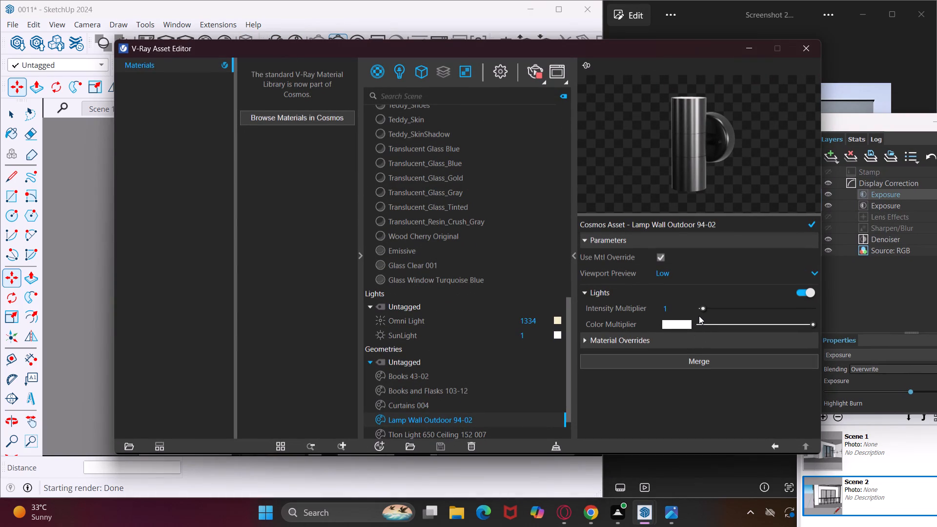
left_click_drag(701, 309, 712, 309)
left_click_drag(712, 309, 774, 321)
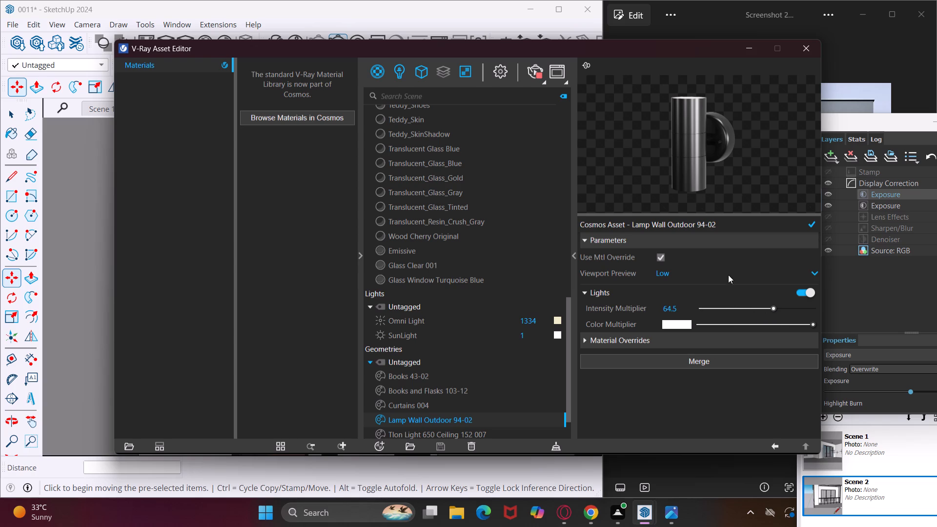
left_click_drag(688, 52, 452, 284)
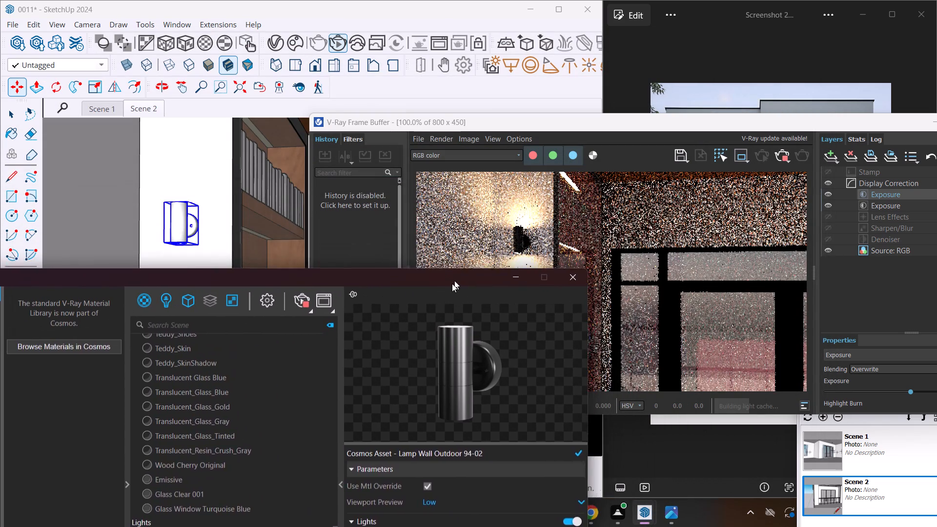
left_click_drag(452, 284, 427, 349)
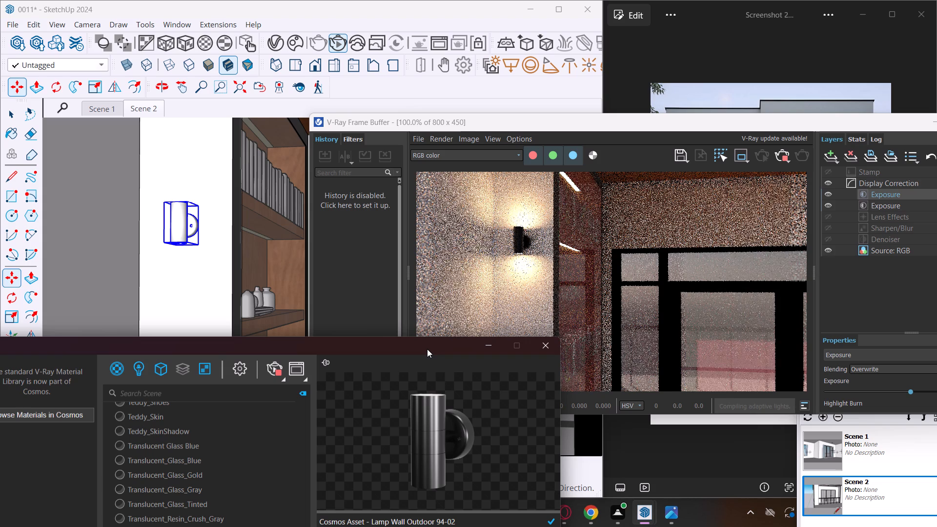
Set the wall lamp's light color multiplier to a pale warm yellow, about R 0.923, G 0.925, B 0.754, and check the render.
left_click_drag(427, 349, 424, 165)
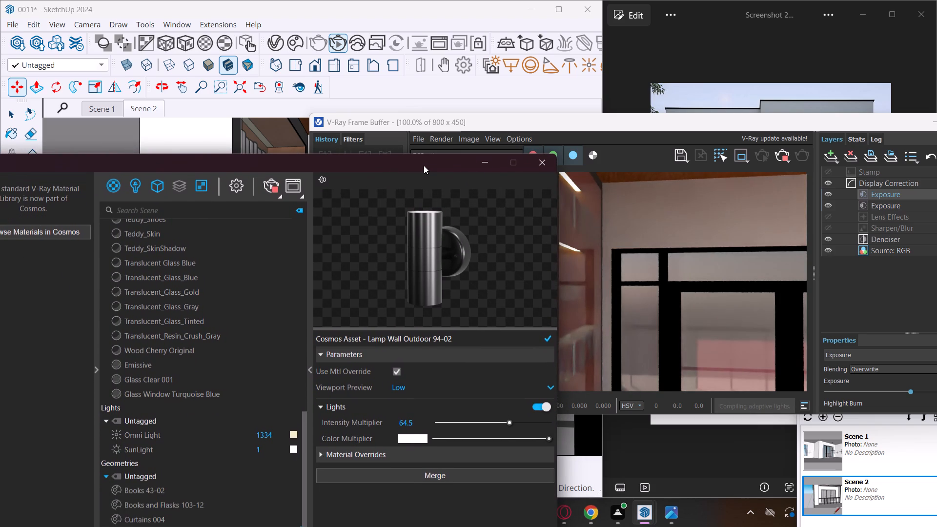
left_click_drag(424, 165, 422, 192)
left_click(405, 467)
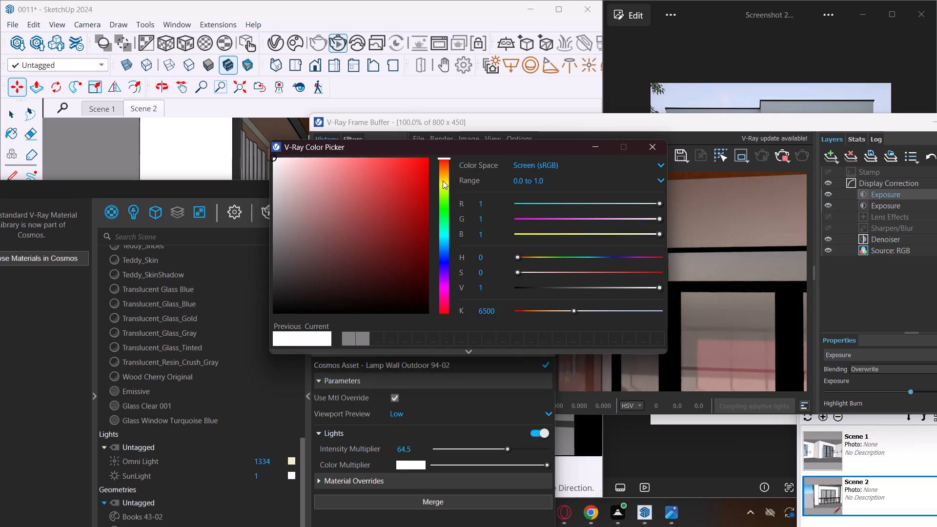
left_click(443, 184)
left_click(302, 169)
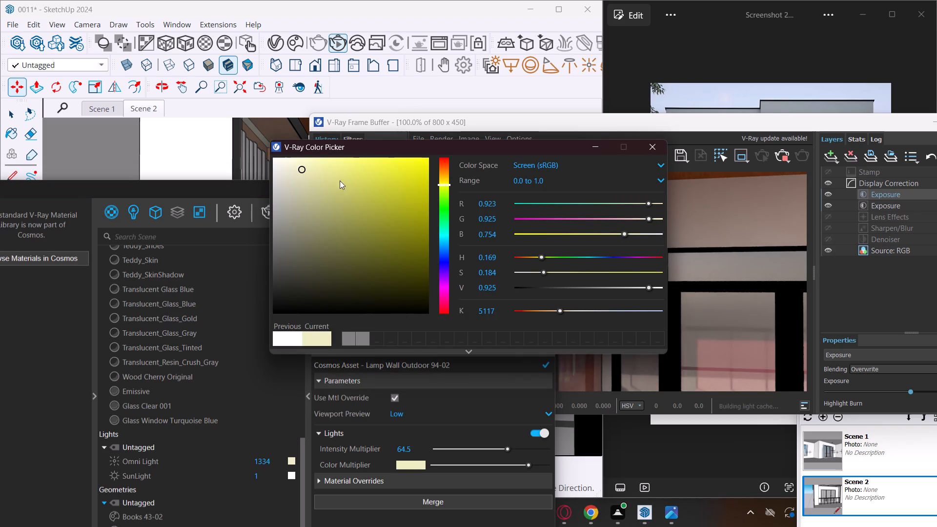
left_click(600, 148)
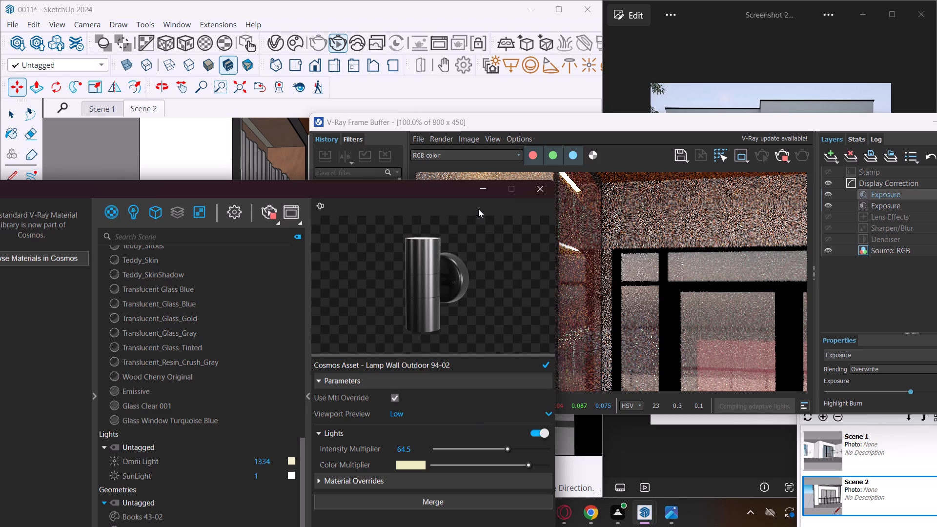
left_click_drag(451, 183, 447, 200)
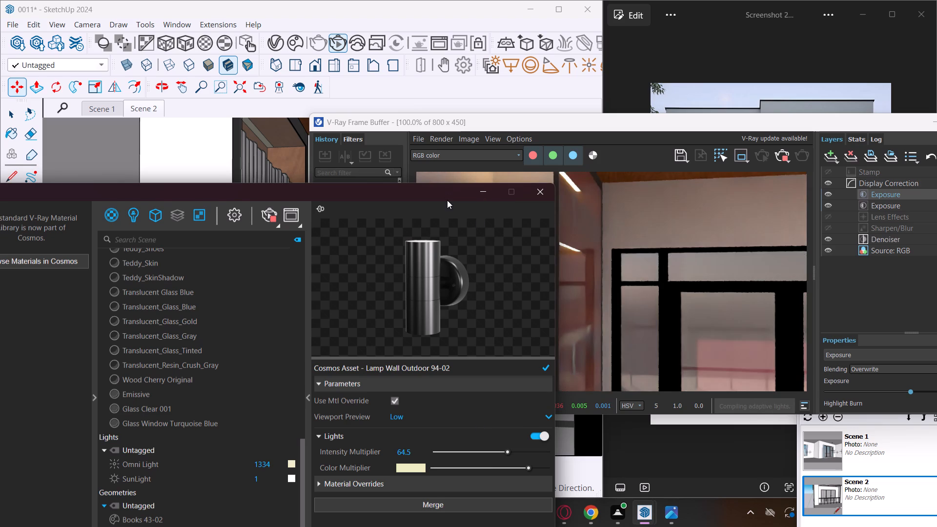
left_click_drag(446, 197, 433, 329)
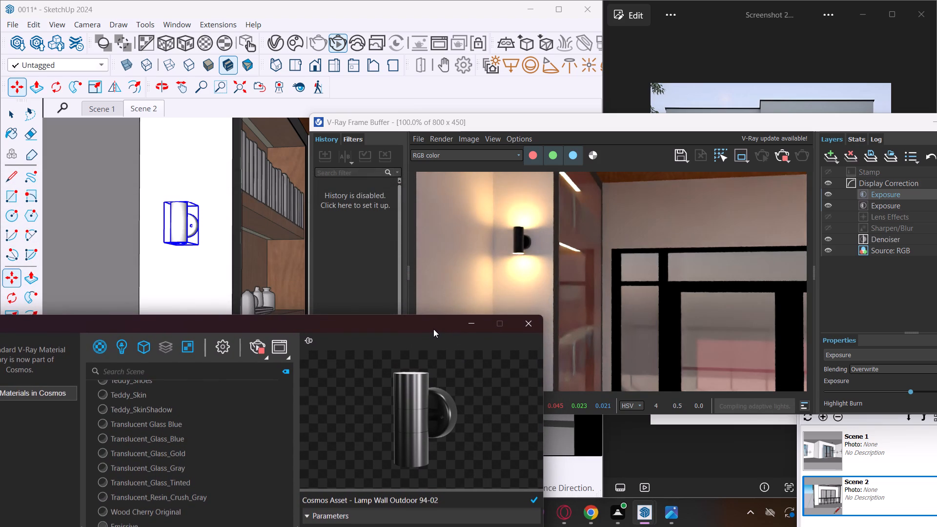
Set the wall lamp's light intensity multiplier to about 88.3 and check the glow in the render.
left_click_drag(433, 329, 434, 230)
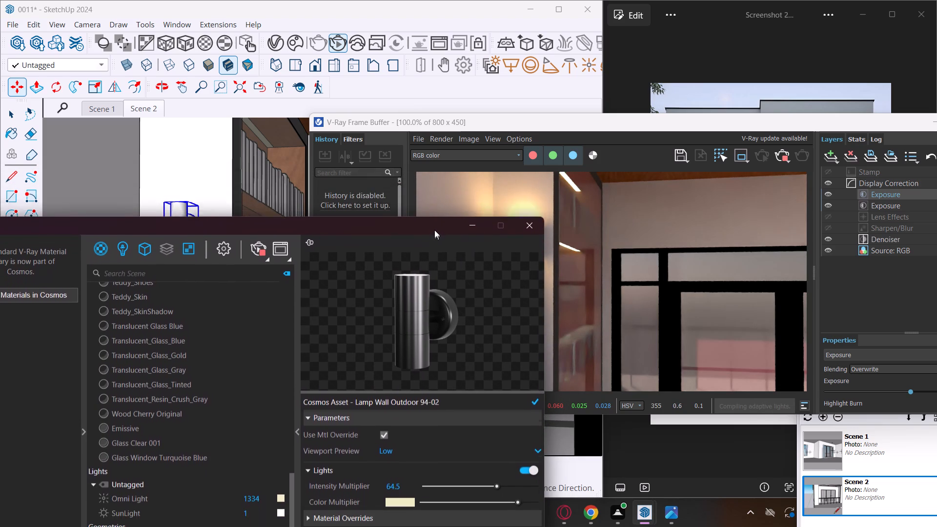
left_click_drag(434, 230, 435, 192)
left_click_drag(496, 449, 524, 455)
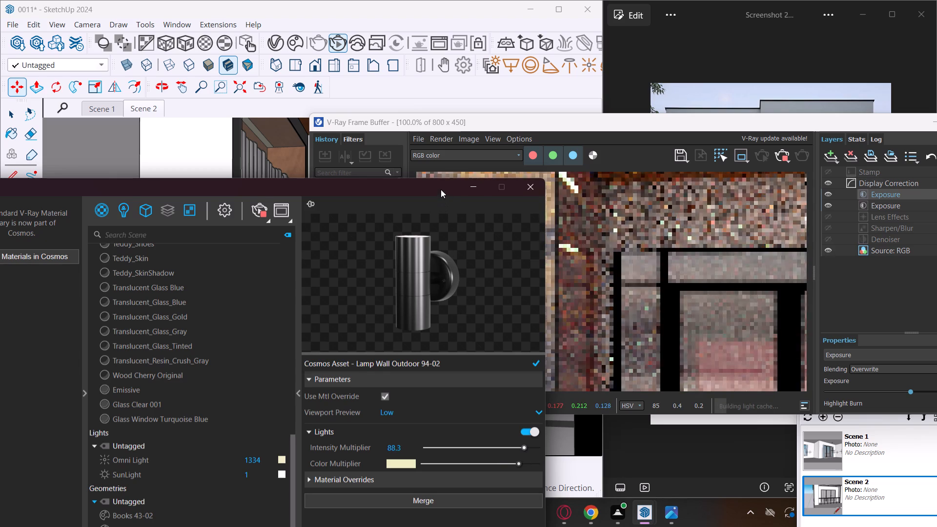
left_click_drag(441, 189, 439, 343)
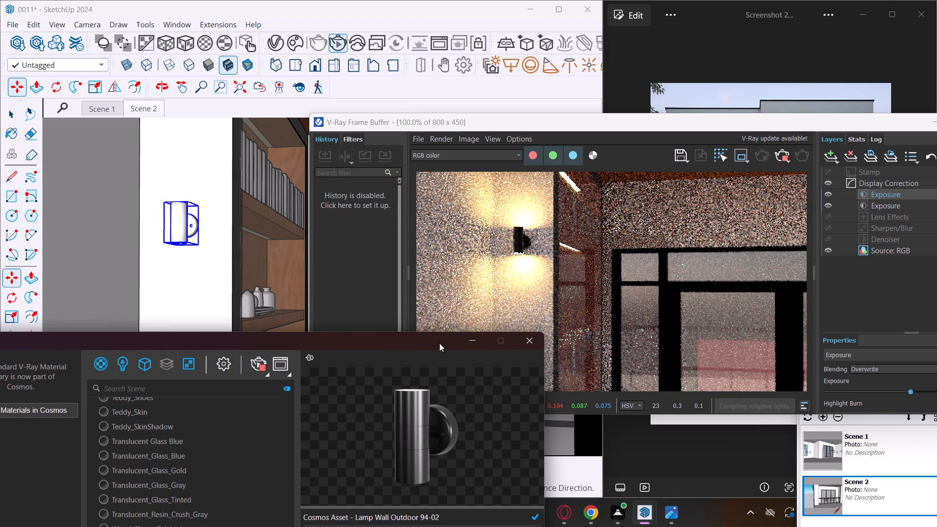
left_click_drag(680, 125, 652, 144)
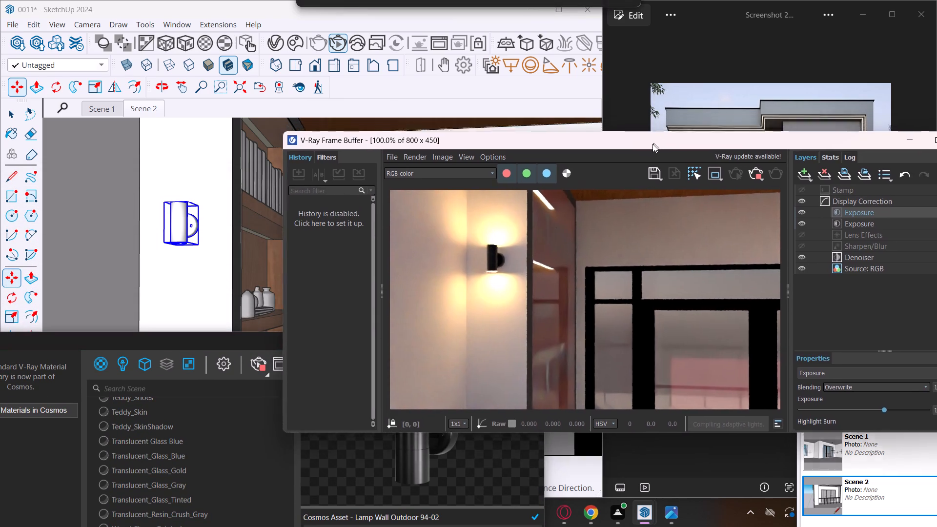
Compare the balcony wall lamp's rendered glow with the model and the reference photo, closing the asset editor to clear the view.
left_click_drag(652, 144, 675, 262)
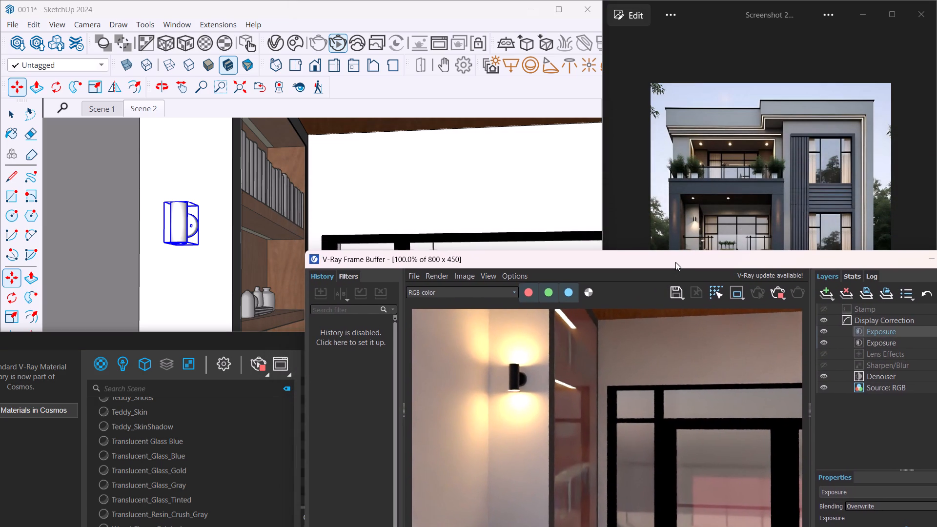
left_click_drag(675, 262, 675, 186)
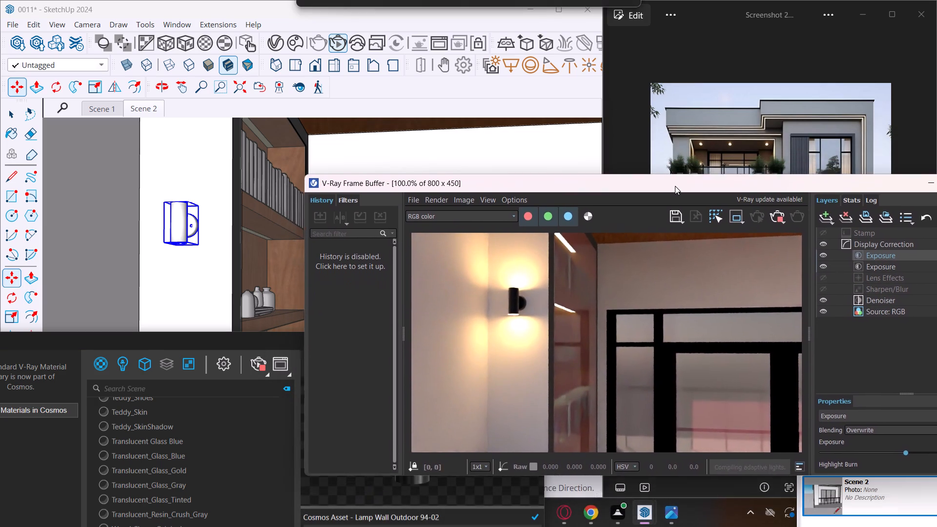
left_click_drag(675, 186, 697, 47)
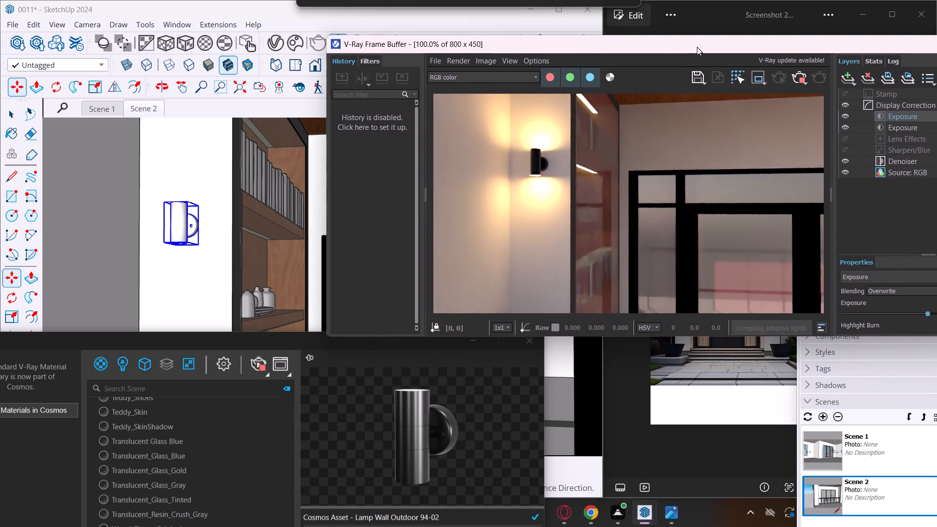
left_click_drag(697, 47, 387, 135)
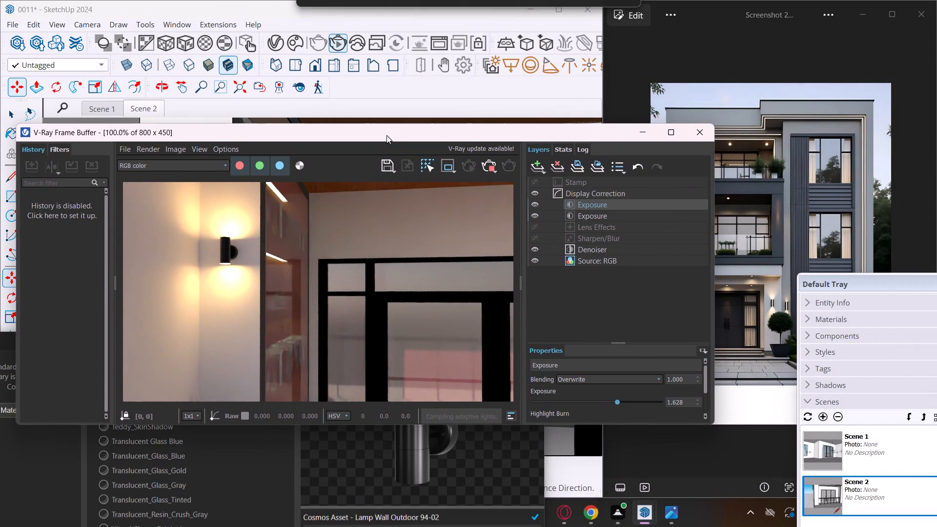
left_click_drag(387, 135, 562, 49)
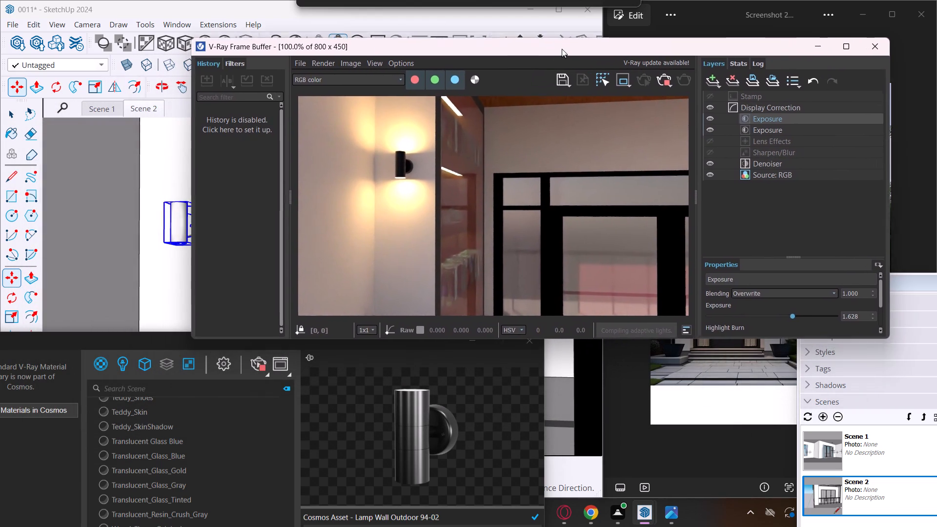
left_click_drag(562, 49, 631, 29)
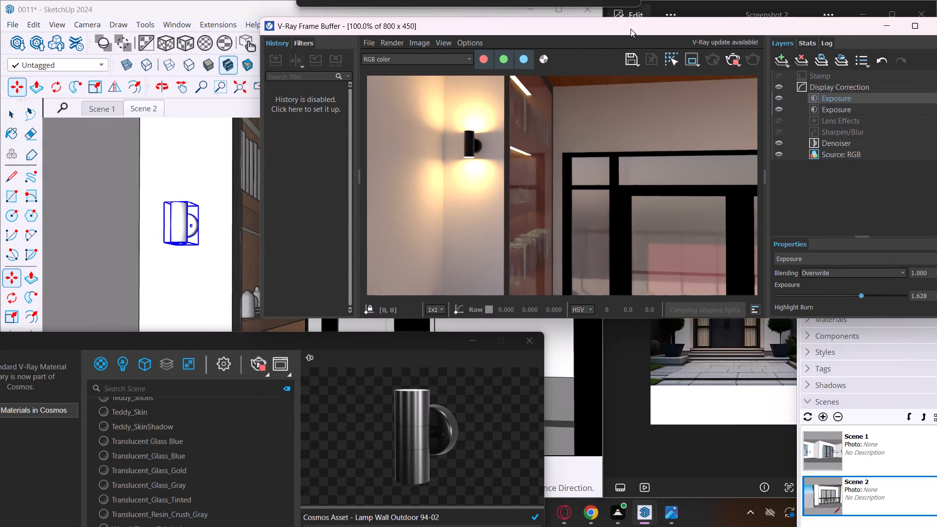
left_click_drag(631, 29, 650, 52)
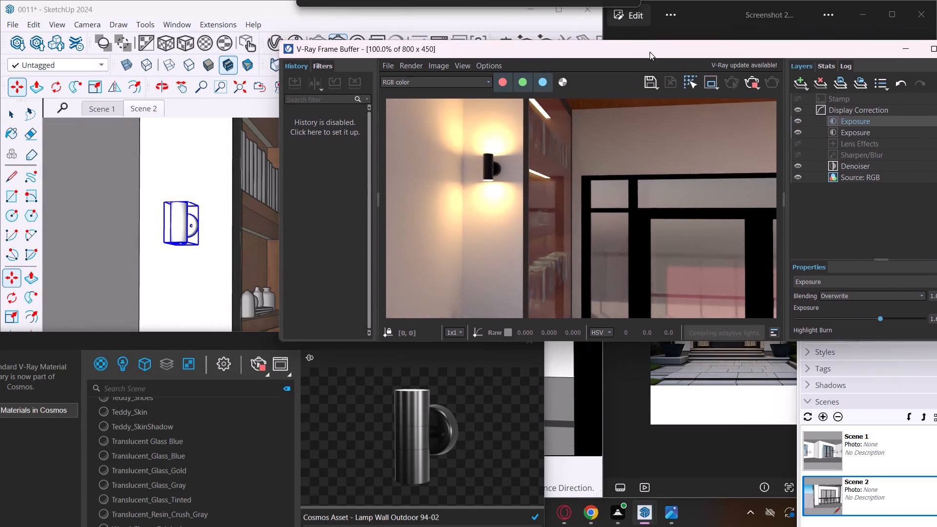
left_click_drag(650, 52, 671, 56)
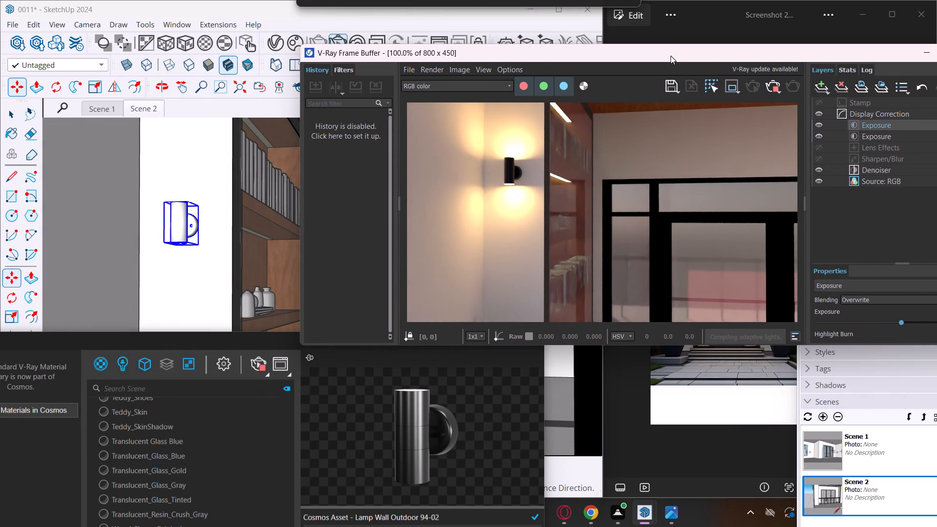
left_click_drag(671, 56, 670, 34)
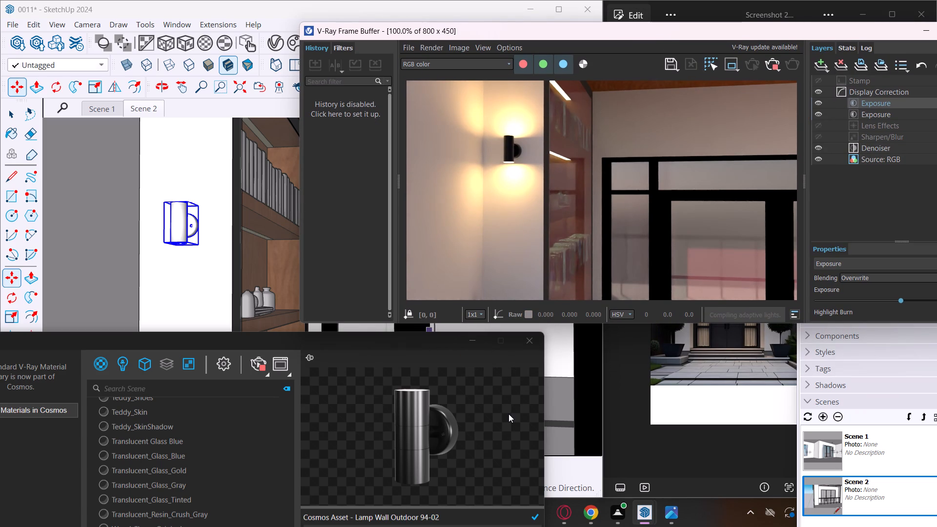
left_click(528, 344)
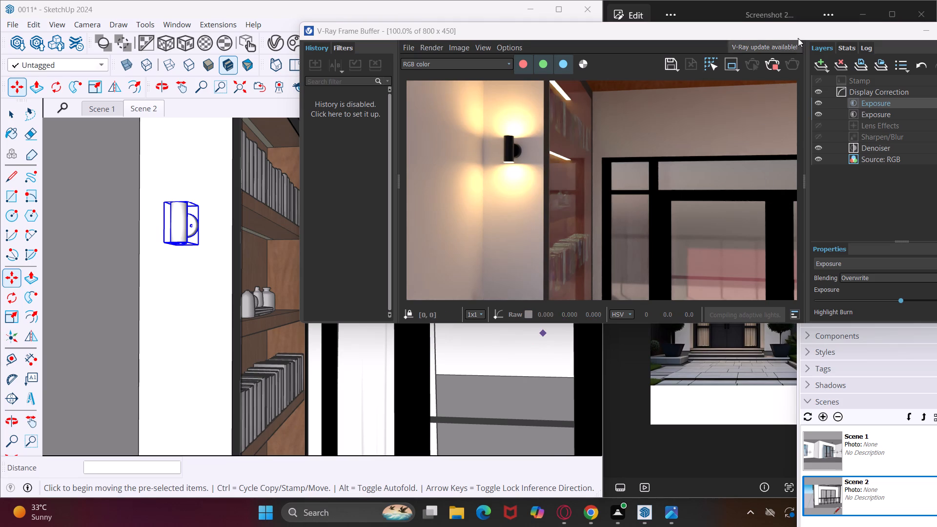
left_click_drag(800, 35, 747, 111)
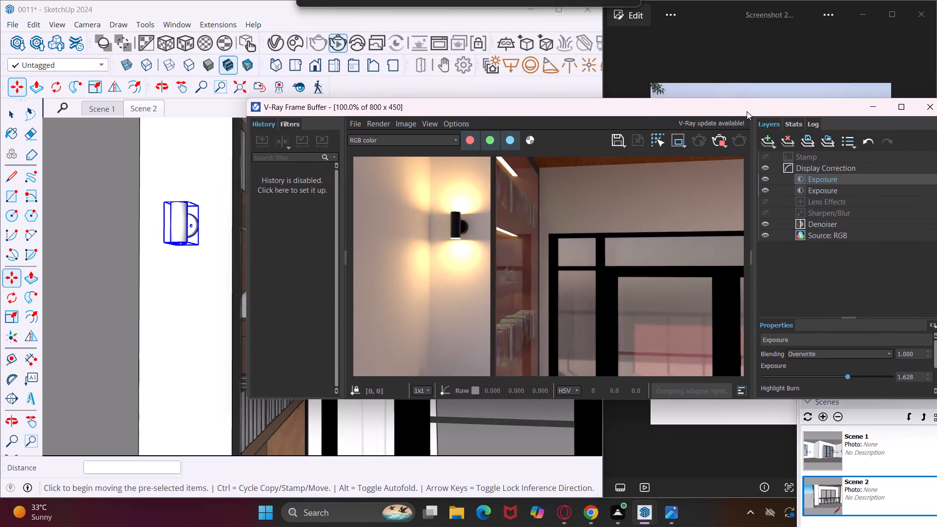
left_click_drag(747, 111, 686, 253)
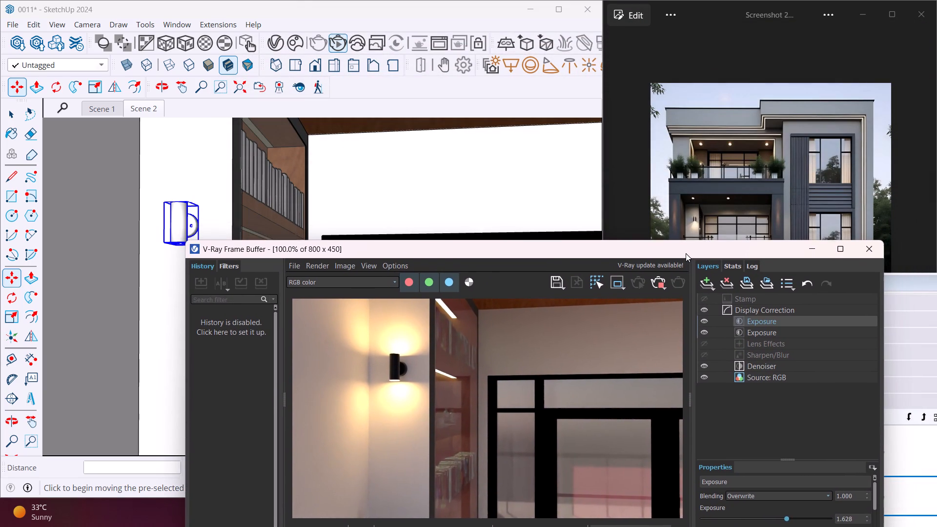
left_click_drag(686, 253, 685, 265)
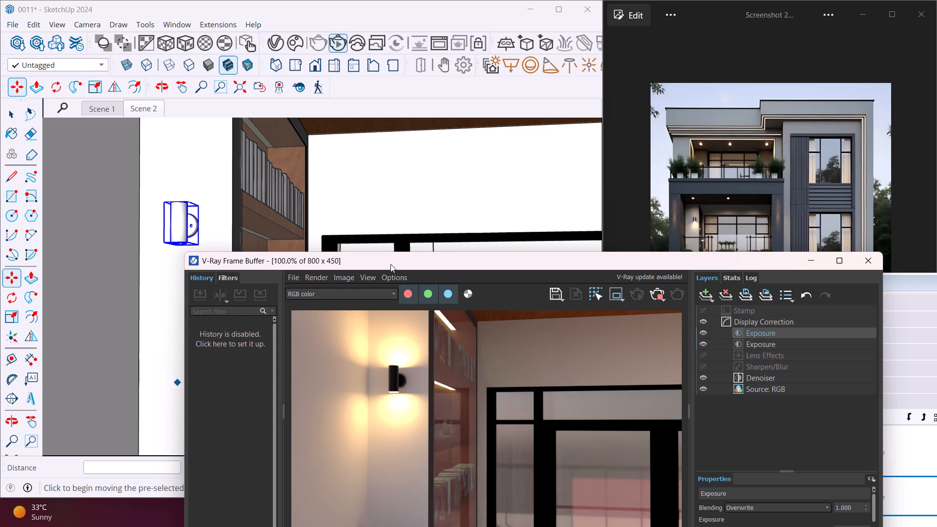
left_click_drag(416, 260, 177, 57)
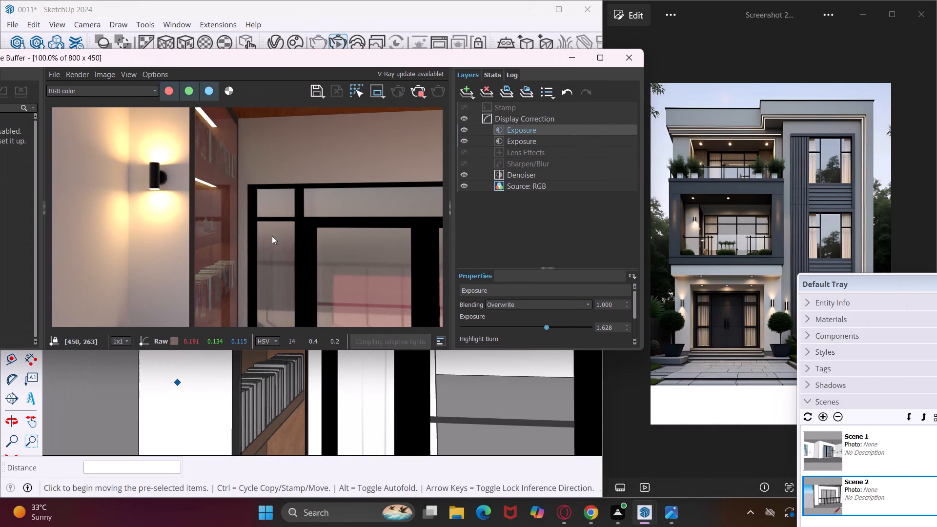
scroll(273, 236, "down", 4)
scroll(262, 231, "up", 4)
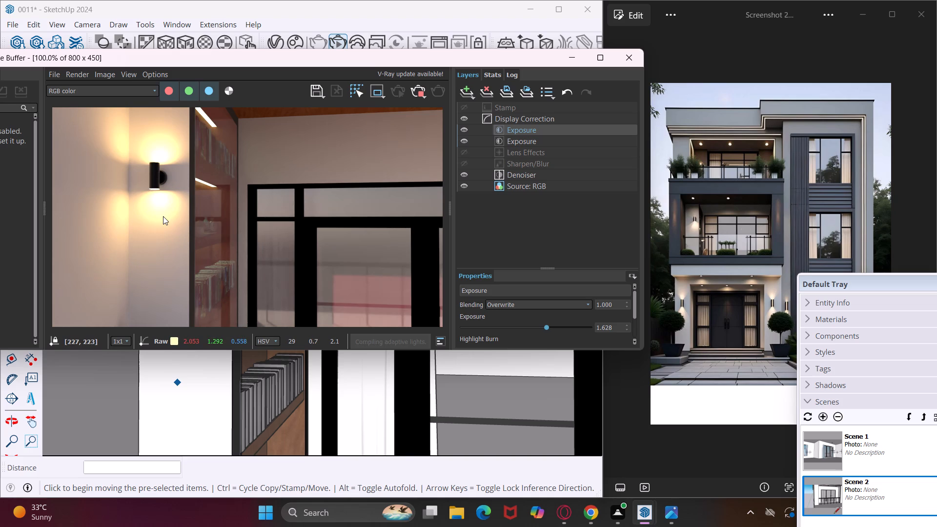
Stop the interactive render and close the frame buffer.
left_click(416, 91)
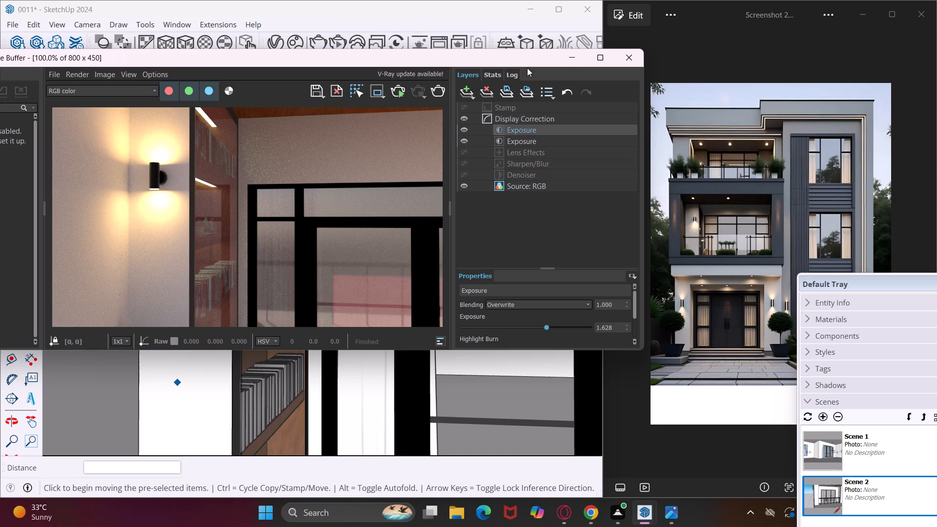
left_click(627, 57)
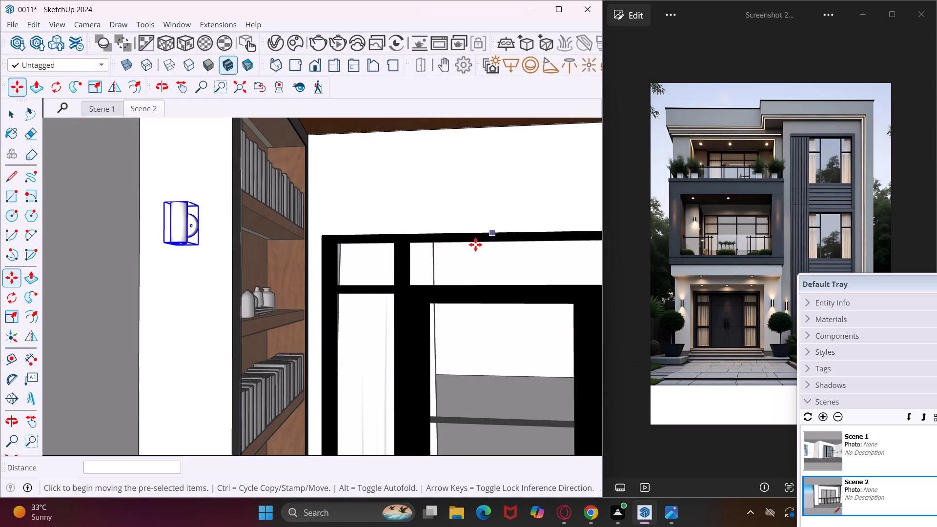
Examine the whole house facade from the front and from above against the light positions in the reference photo.
scroll(418, 263, "down", 5)
scroll(171, 351, "down", 4)
scroll(184, 308, "down", 1)
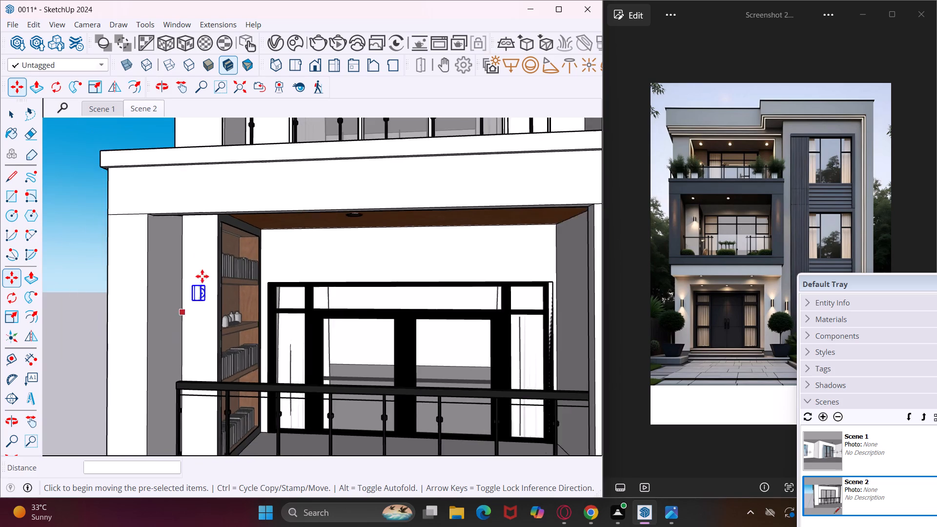
scroll(202, 276, "down", 7)
scroll(176, 322, "down", 10)
scroll(269, 279, "down", 1)
scroll(217, 318, "up", 4)
scroll(269, 392, "down", 1)
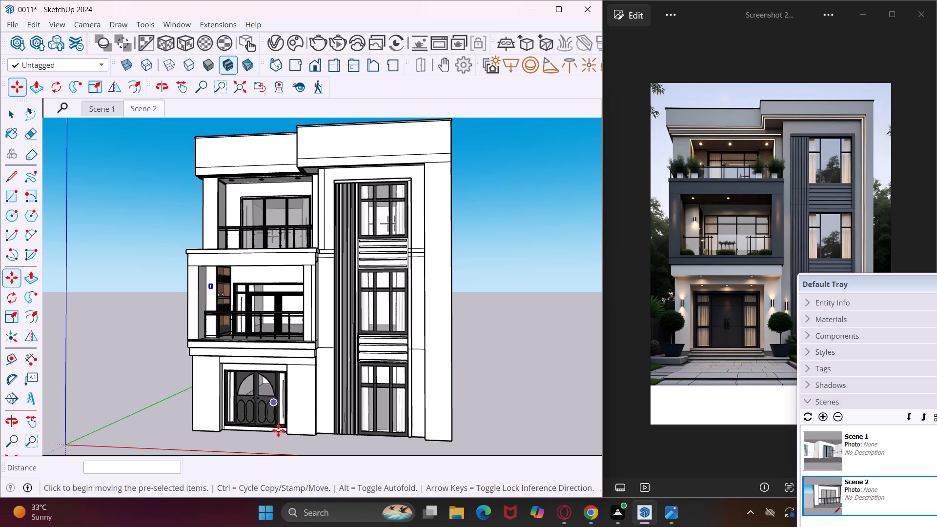
scroll(279, 432, "down", 1)
scroll(303, 361, "up", 4)
middle_click_drag(304, 353, 357, 339)
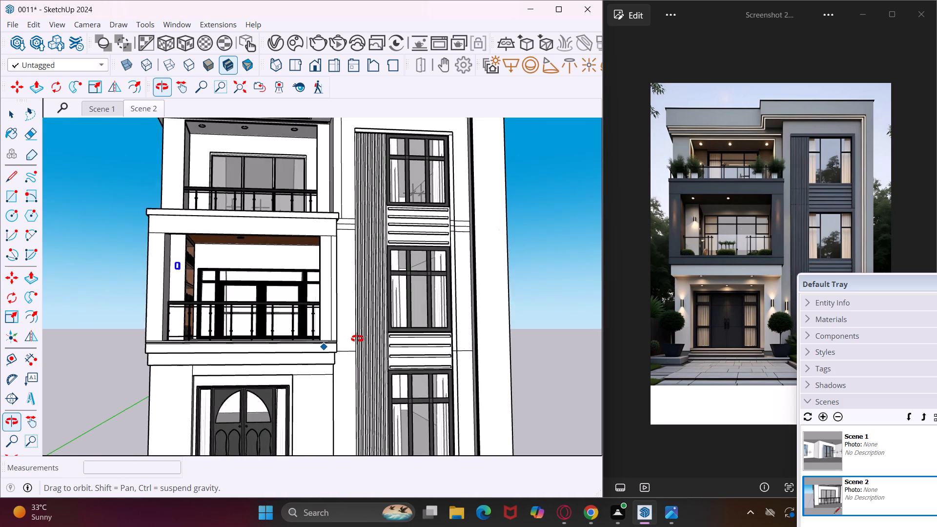
middle_click_drag(357, 339, 336, 359)
scroll(337, 361, "down", 1)
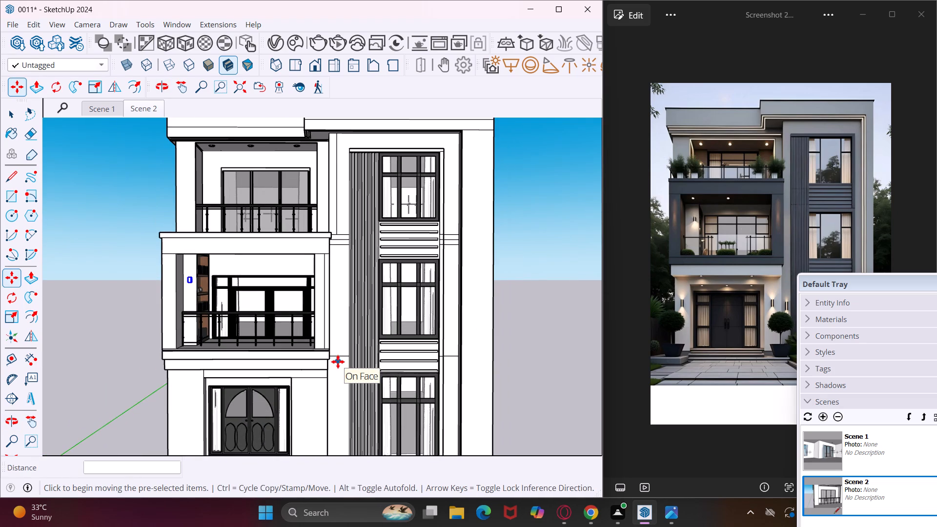
scroll(359, 362, "down", 1)
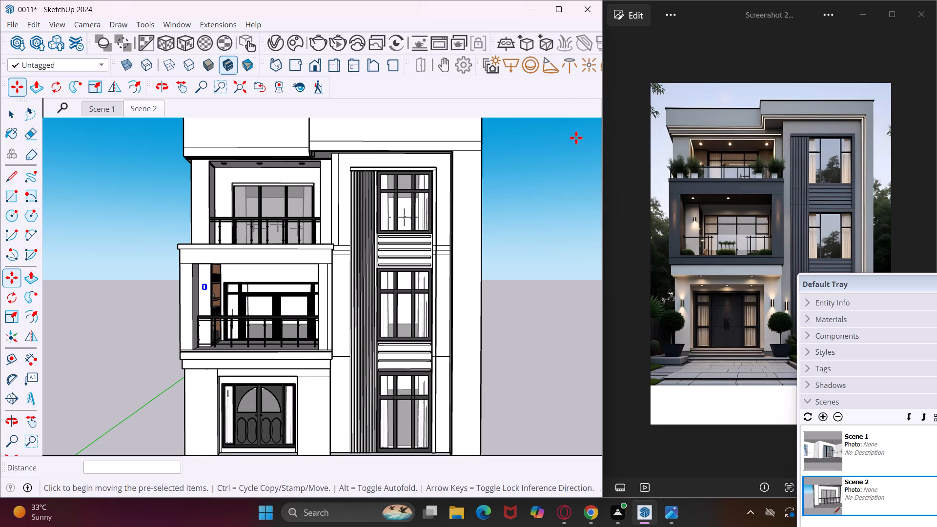
scroll(464, 261, "down", 2)
scroll(495, 239, "up", 1)
scroll(398, 146, "up", 3)
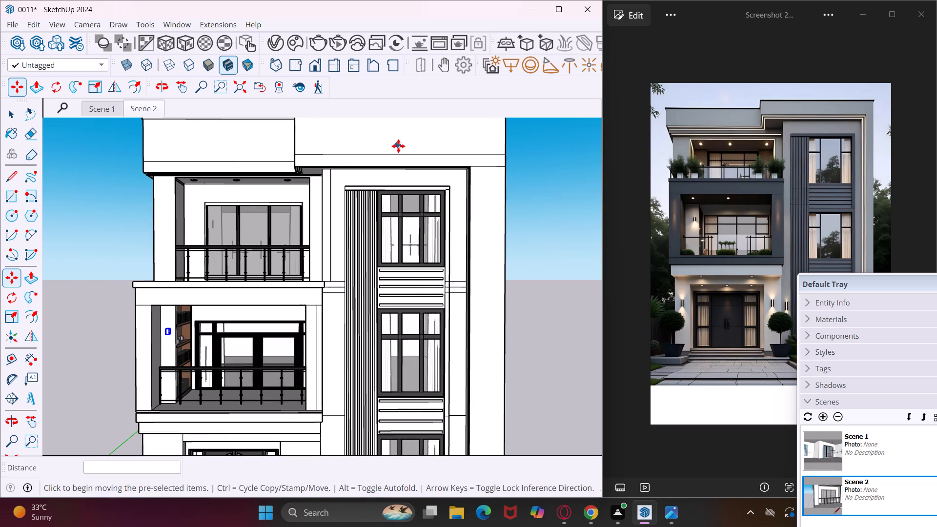
scroll(418, 295, "down", 2)
middle_click_drag(438, 368, 432, 345)
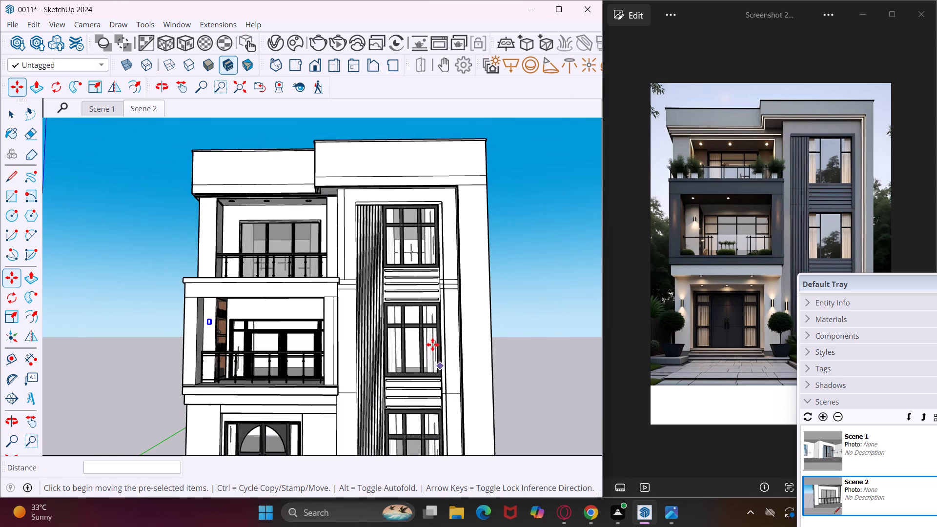
scroll(432, 345, "down", 2)
scroll(420, 289, "down", 3)
scroll(428, 418, "up", 5)
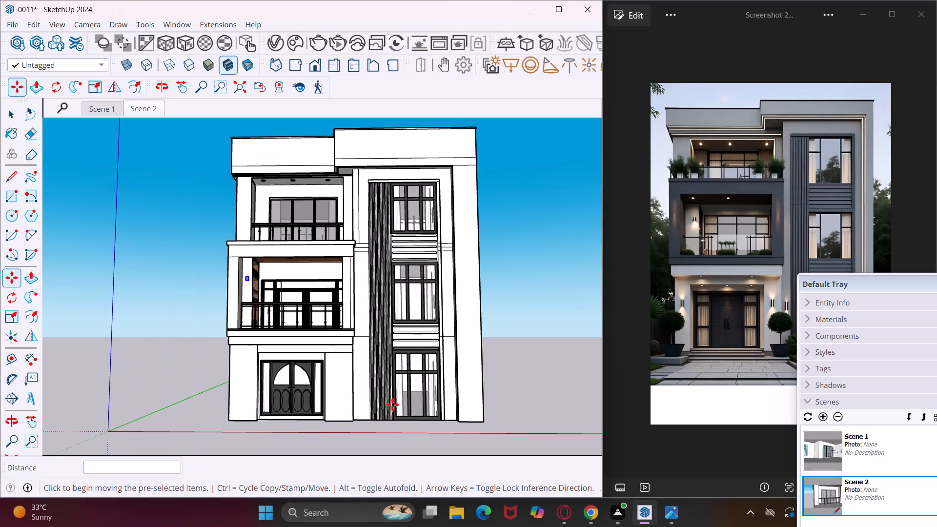
scroll(388, 321, "up", 5)
scroll(388, 321, "down", 6)
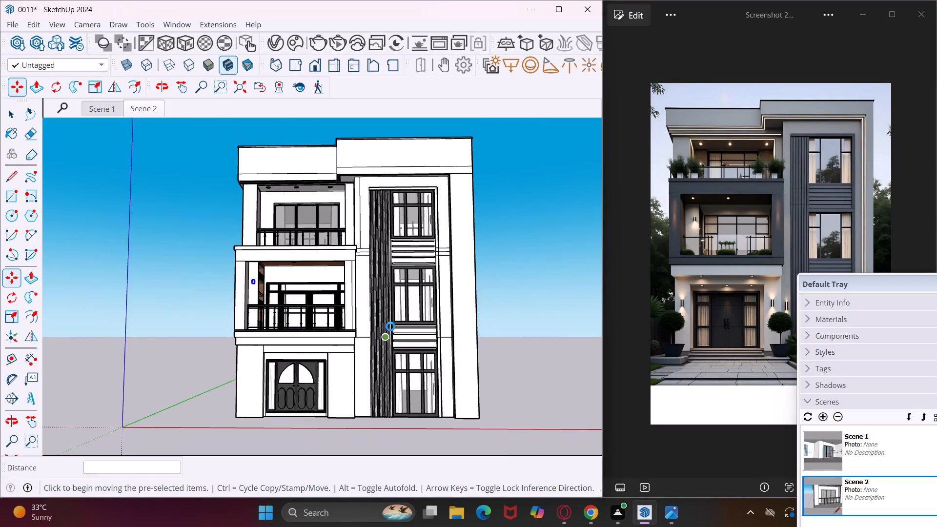
middle_click_drag(390, 326, 390, 345)
scroll(387, 406, "up", 3)
scroll(373, 431, "down", 5)
middle_click_drag(394, 329, 392, 349)
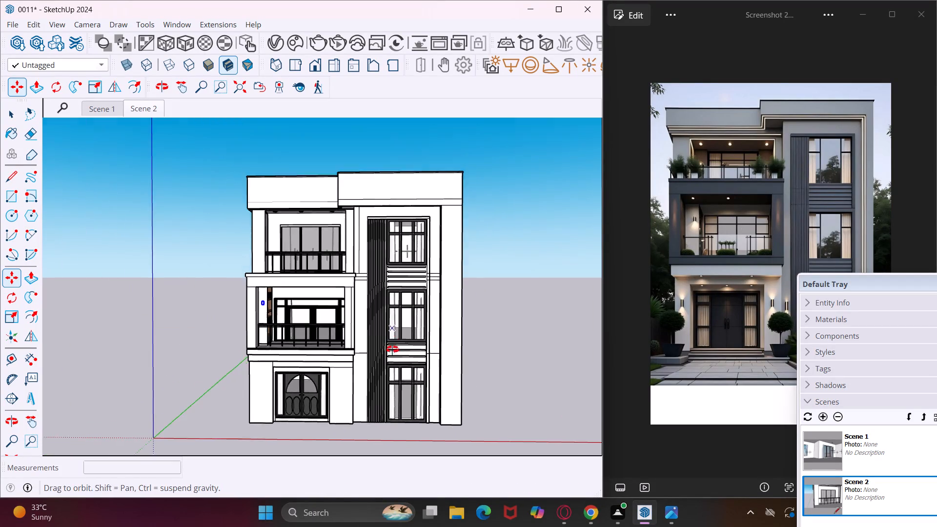
middle_click_drag(392, 349, 392, 397)
scroll(282, 420, "down", 3)
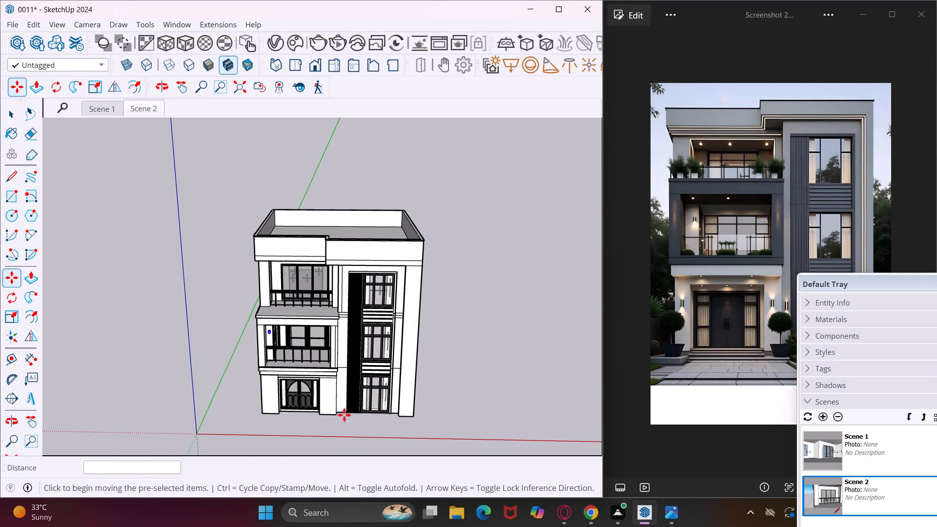
scroll(426, 200, "down", 2)
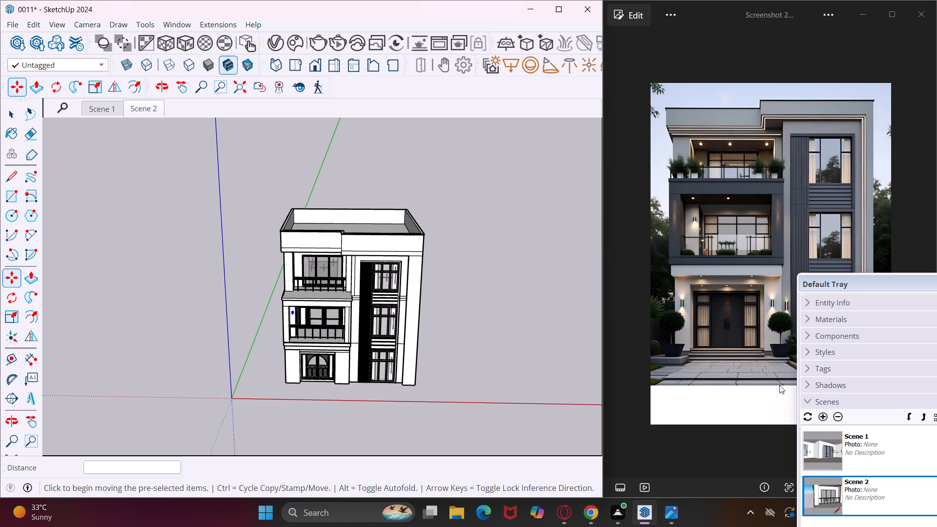
scroll(384, 339, "up", 4)
scroll(425, 328, "up", 2)
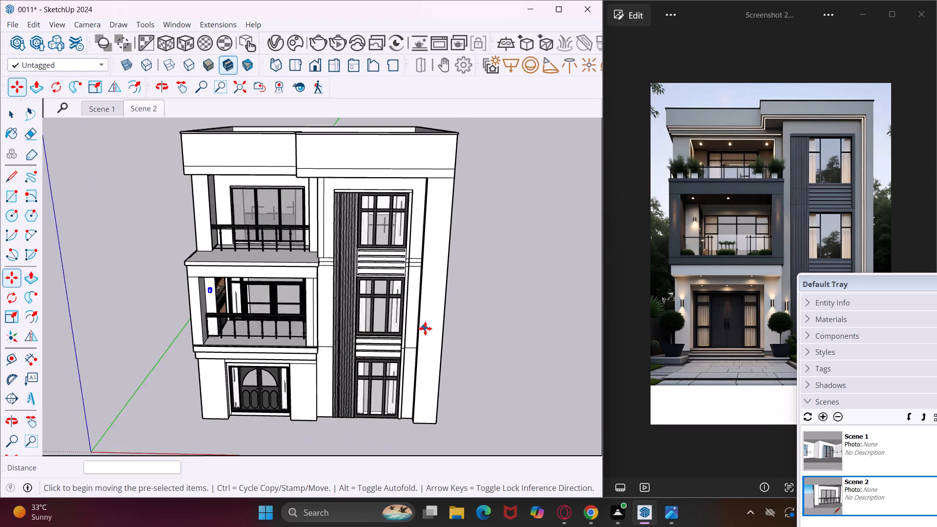
scroll(425, 328, "up", 1)
scroll(435, 351, "down", 3)
scroll(357, 207, "up", 3)
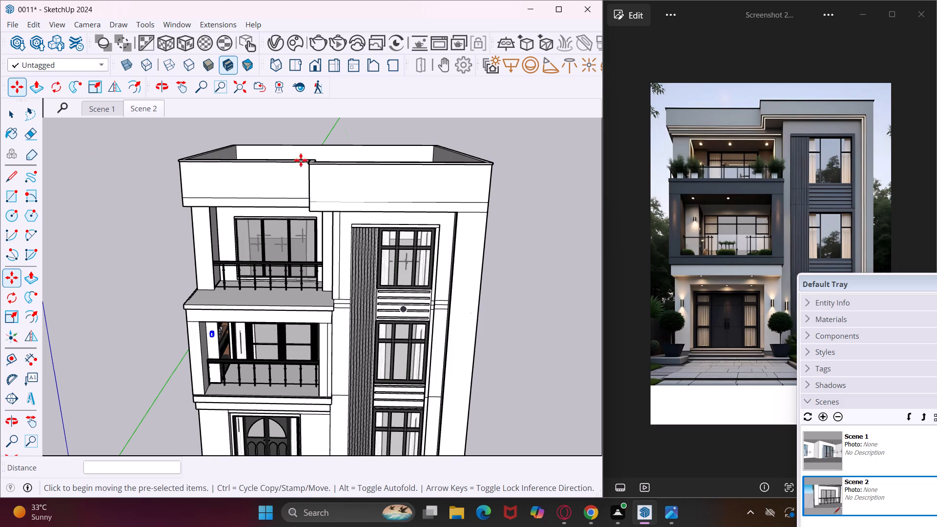
Delete the wall lamp from the side pier of the middle-floor balcony.
middle_click_drag(216, 346, 208, 315)
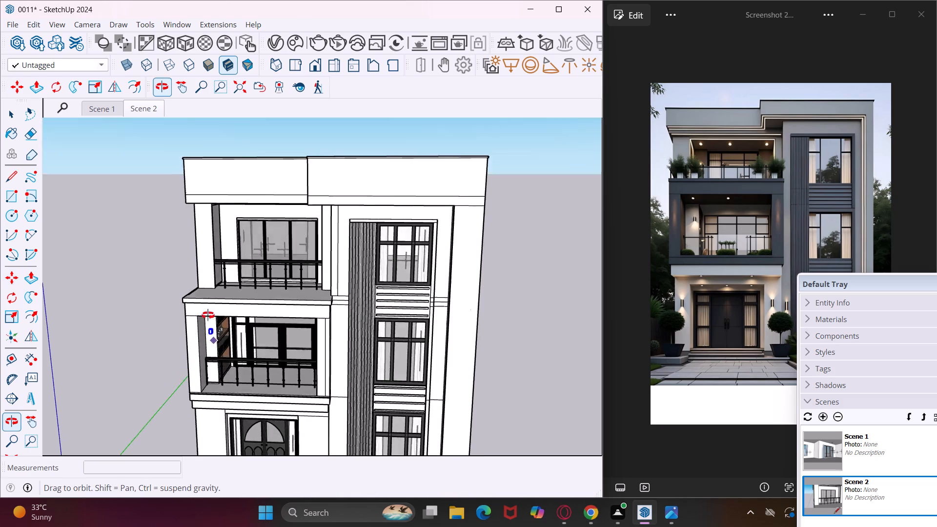
middle_click_drag(208, 315, 281, 255)
scroll(232, 319, "up", 4)
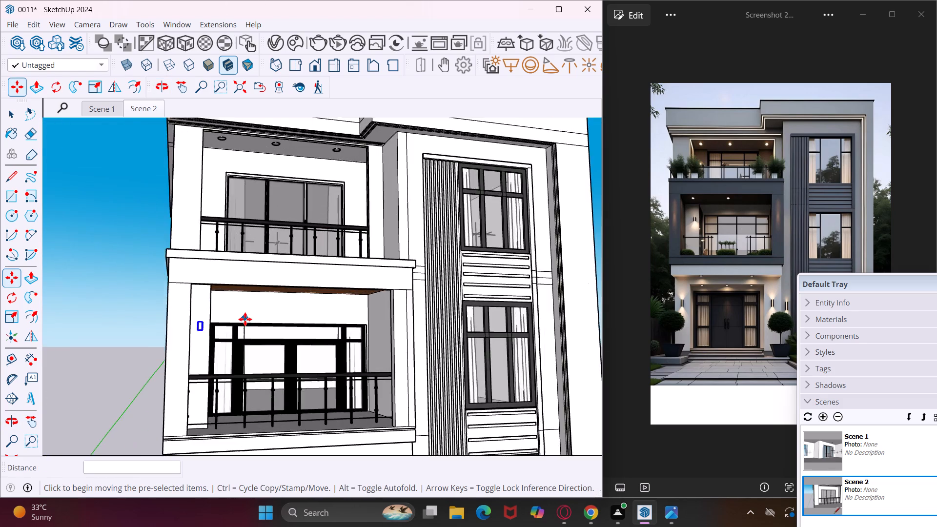
scroll(245, 319, "up", 4)
key("Escape")
key("space")
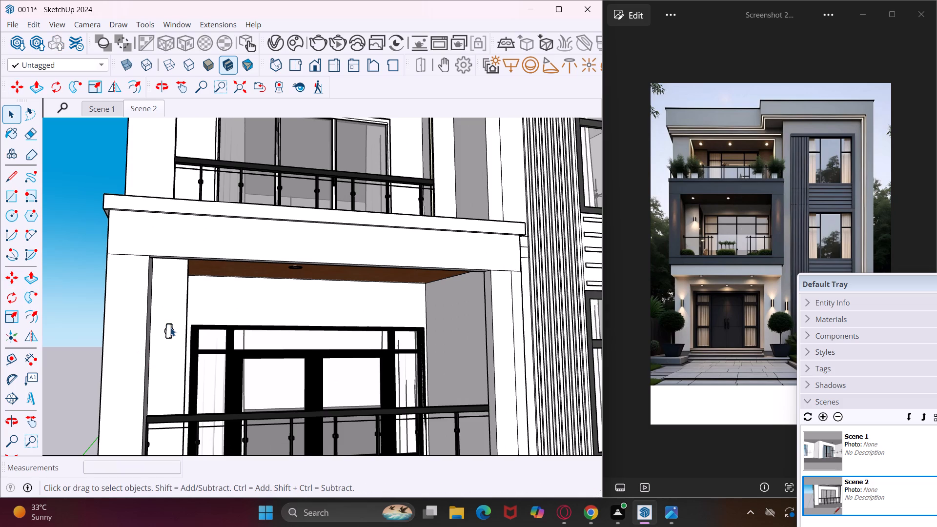
left_click(170, 327)
scroll(171, 327, "up", 6)
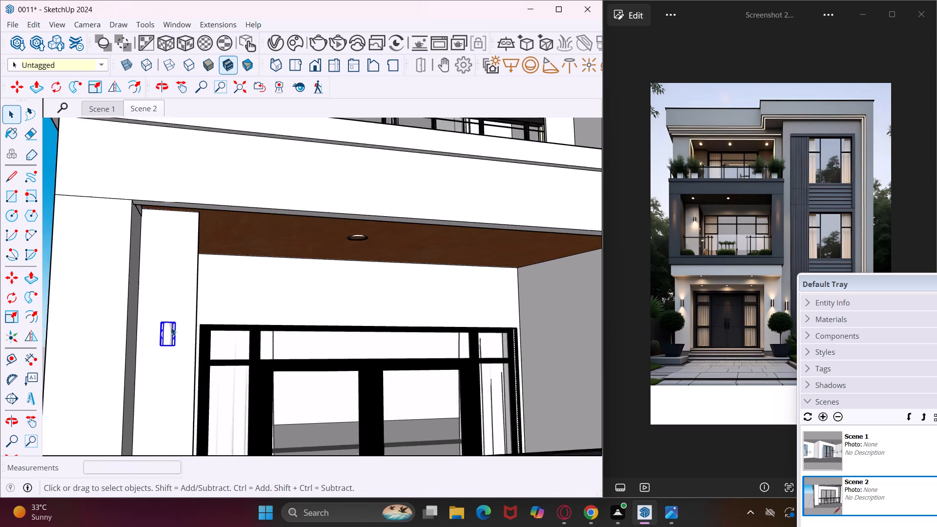
key("Delete")
Search 3D Warehouse for "isis light" and look through the resulting models.
scroll(170, 322, "down", 4)
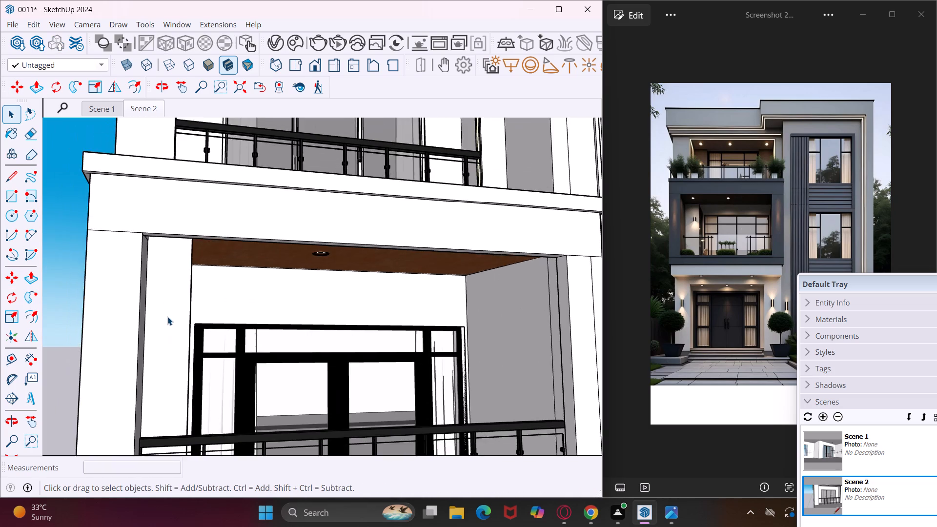
scroll(167, 317, "down", 5)
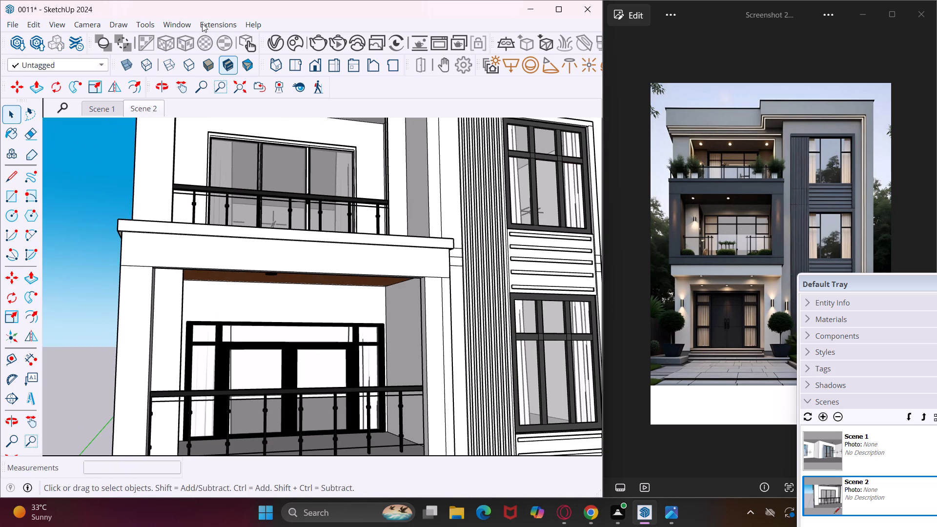
left_click(202, 23)
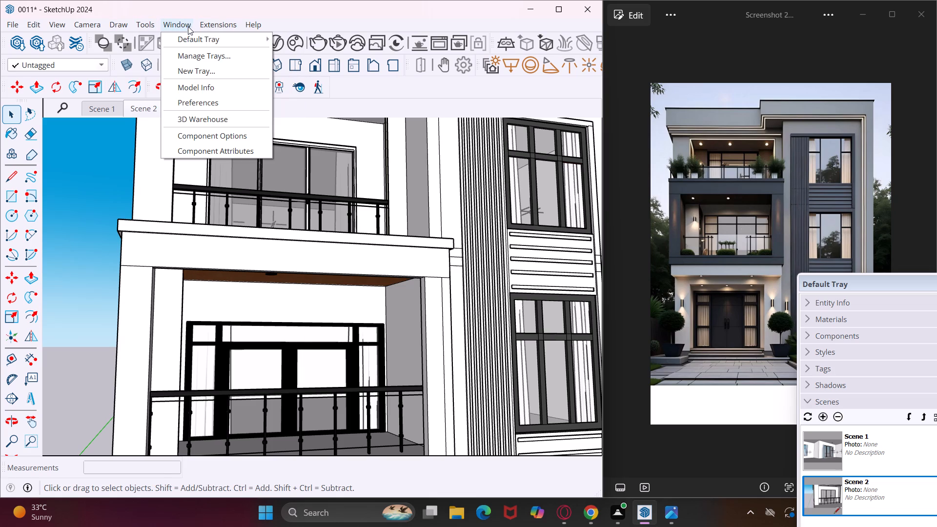
left_click(218, 115)
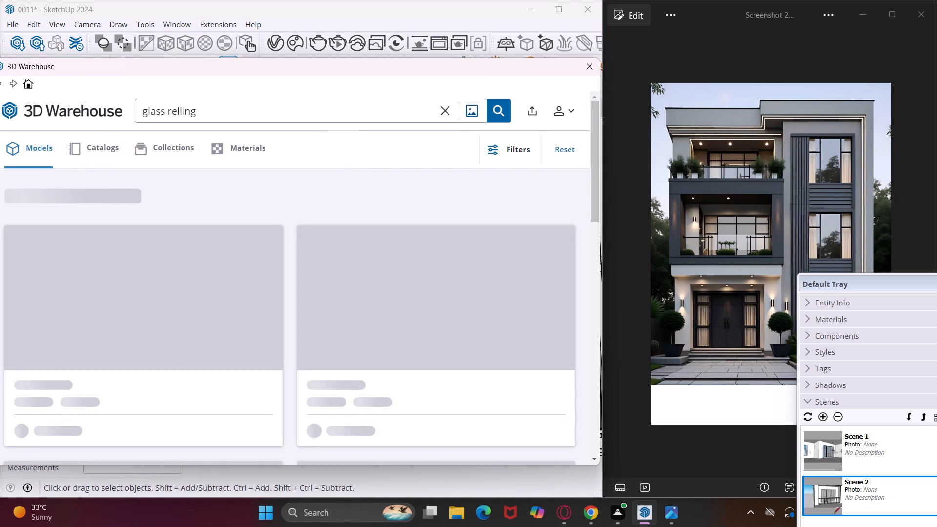
left_click(197, 107)
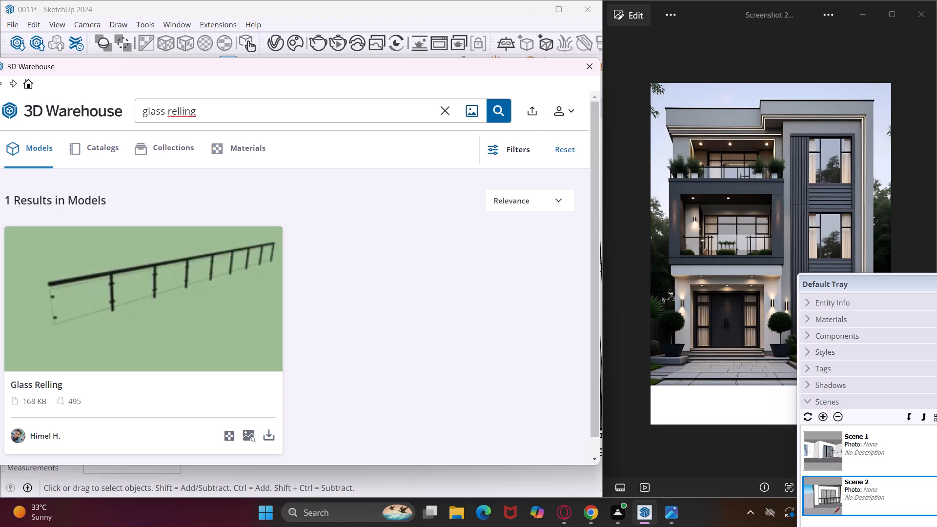
key("BackSpace")
key("BackSpace")
key("BackSpace")
key("BackSpace")
key("BackSpace")
key("BackSpace")
key("BackSpace")
key("BackSpace")
key("BackSpace")
key("BackSpace")
key("BackSpace")
key("BackSpace")
key("BackSpace")
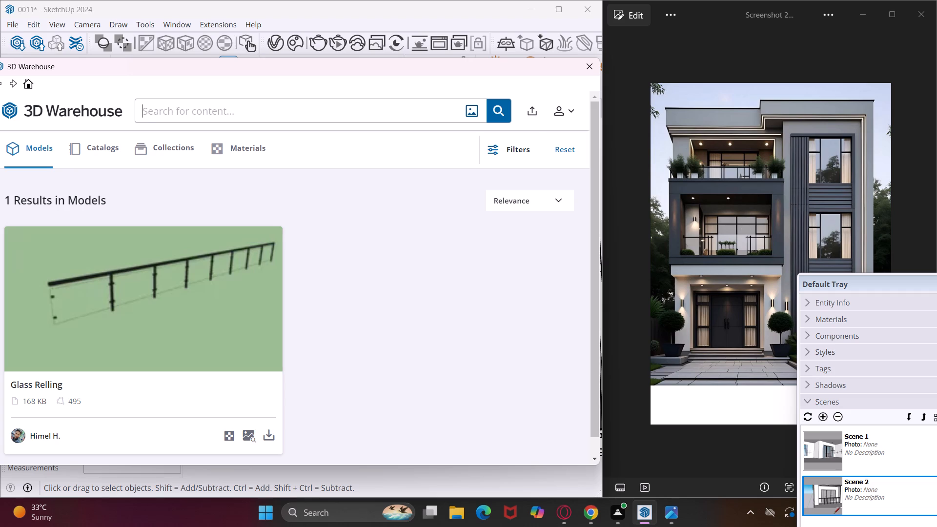
key("i")
key("s")
type("is")
key("space")
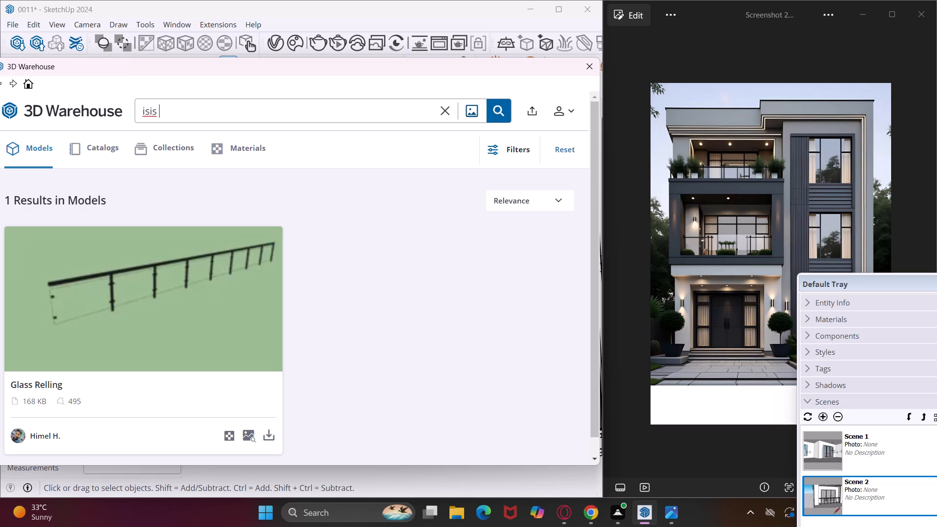
type("light")
key("Return")
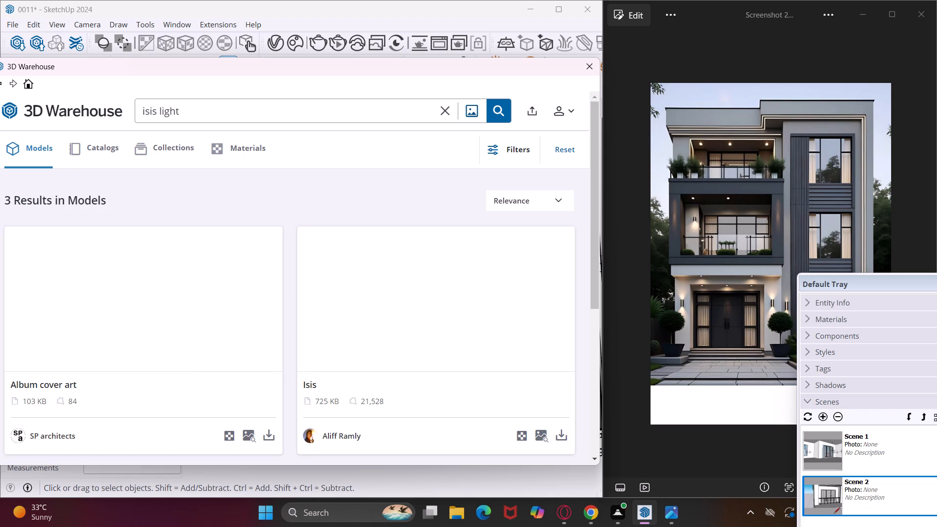
scroll(159, 316, "down", 4)
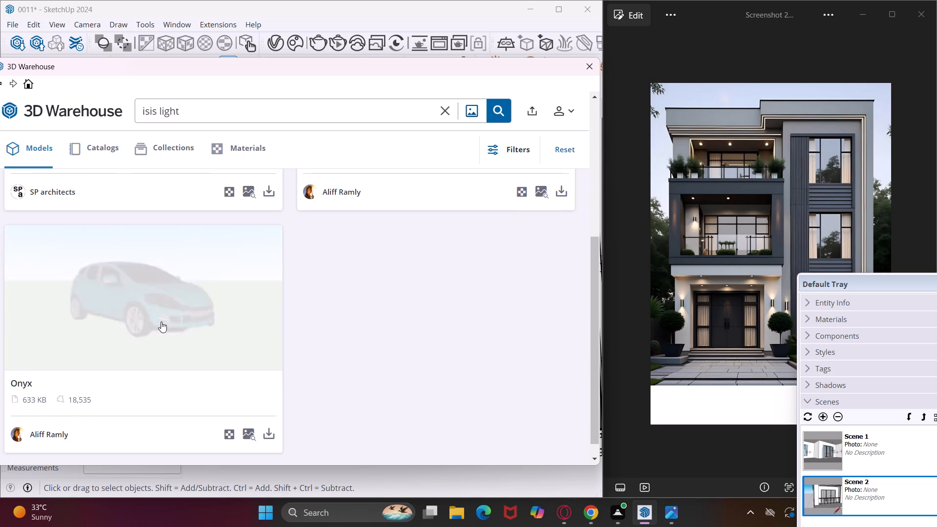
scroll(162, 322, "up", 2)
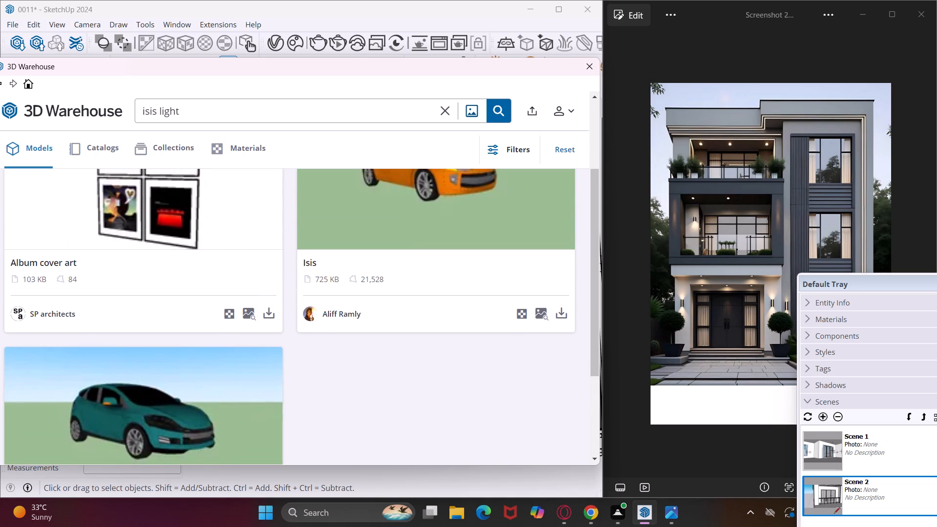
Search the model library for "isi light" instead.
left_click(155, 111)
key("BackSpace")
key("BackSpace")
key("i")
key("Return")
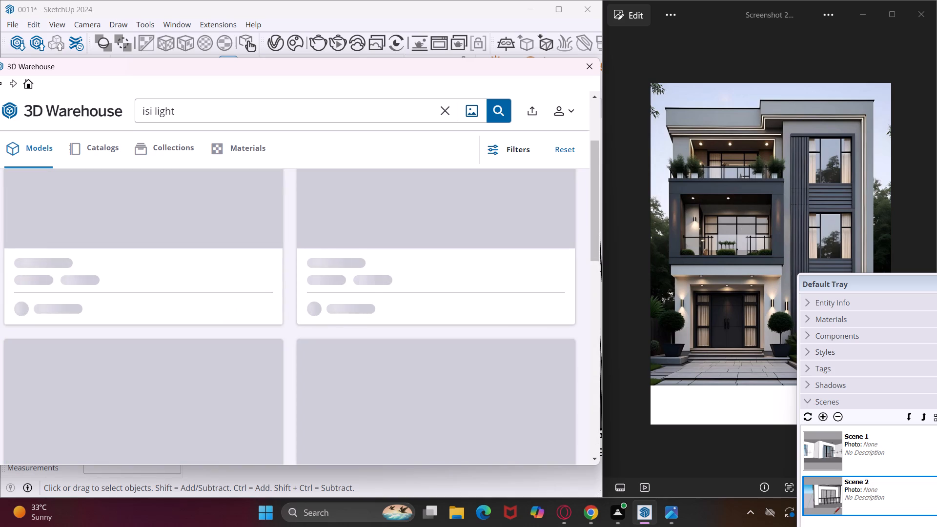
scroll(176, 189, "up", 3)
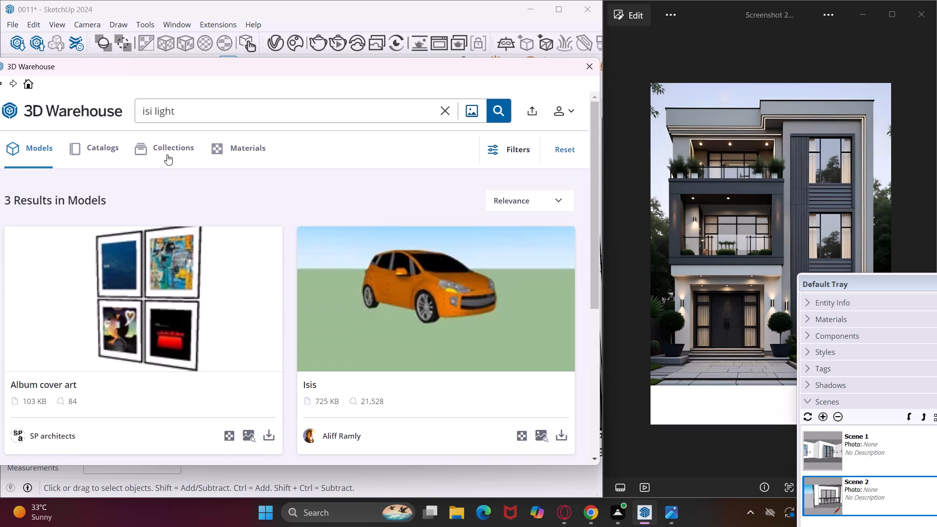
Search the model library for "wall light".
left_click(153, 111)
key("BackSpace")
key("BackSpace")
key("BackSpace")
type("wa")
type("ll")
key("Return")
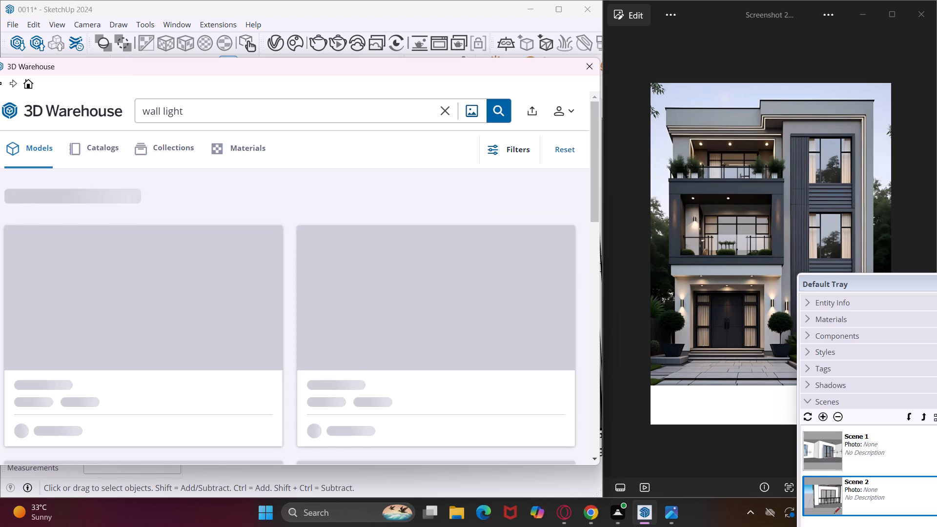
Browse the wall light models and compare their shapes with the lamps in the reference photo.
scroll(211, 276, "down", 1)
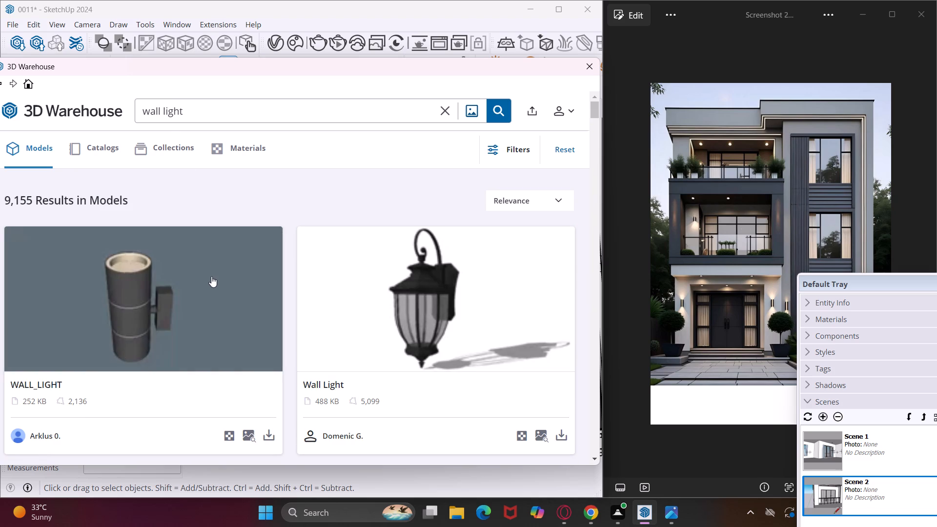
scroll(211, 276, "down", 1)
scroll(211, 277, "up", 2)
scroll(211, 277, "down", 4)
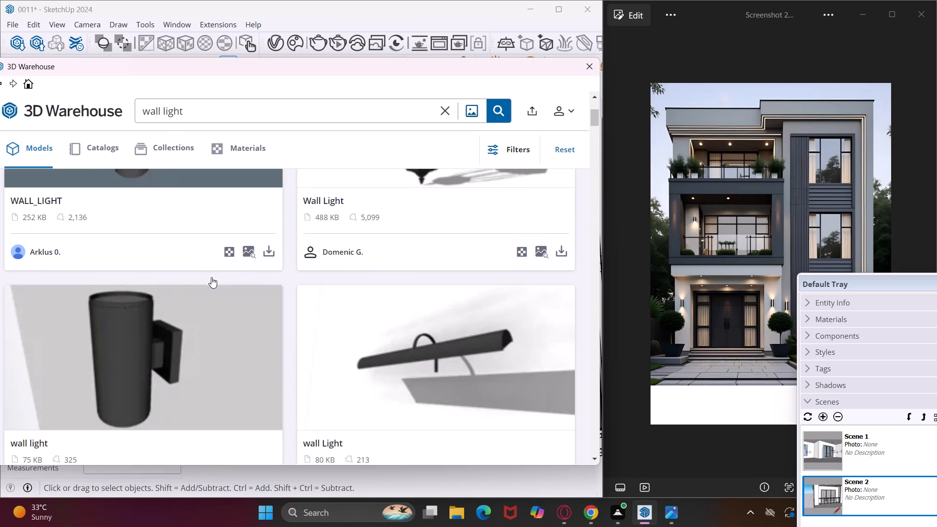
scroll(211, 277, "down", 1)
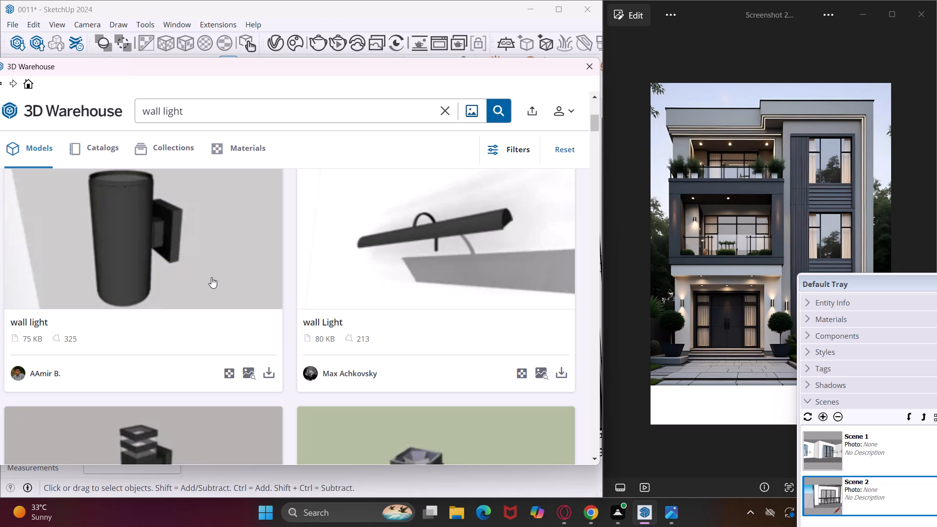
scroll(211, 277, "down", 2)
scroll(211, 277, "up", 2)
scroll(233, 290, "down", 1)
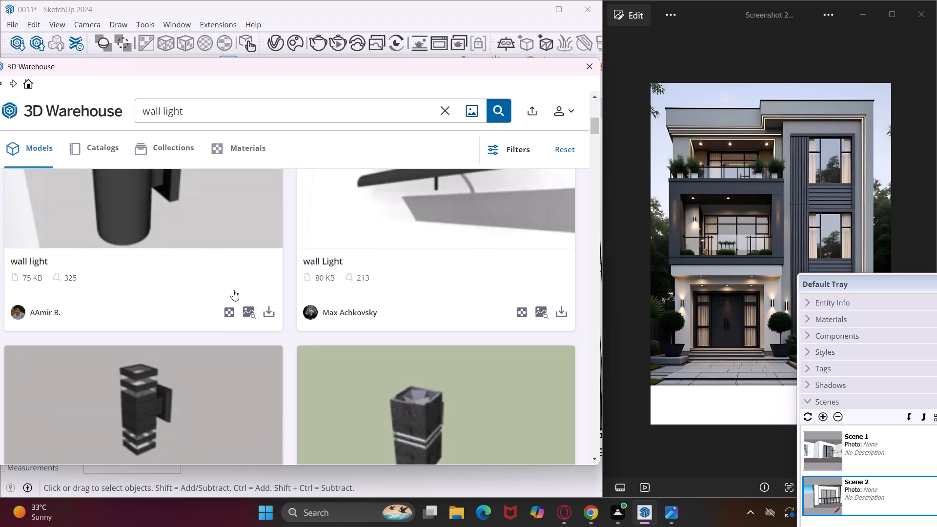
scroll(278, 278, "down", 1)
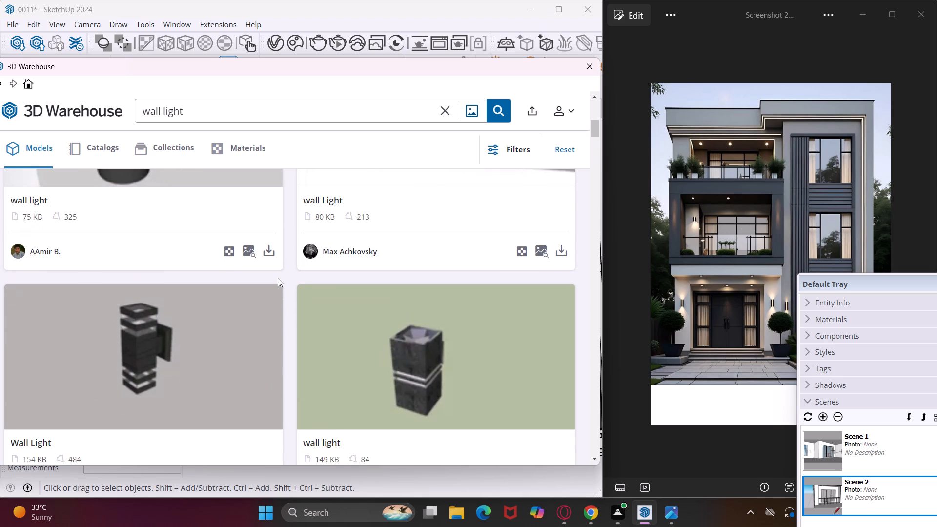
scroll(278, 278, "up", 1)
scroll(278, 278, "down", 1)
scroll(278, 278, "up", 2)
scroll(278, 278, "down", 6)
scroll(278, 279, "up", 2)
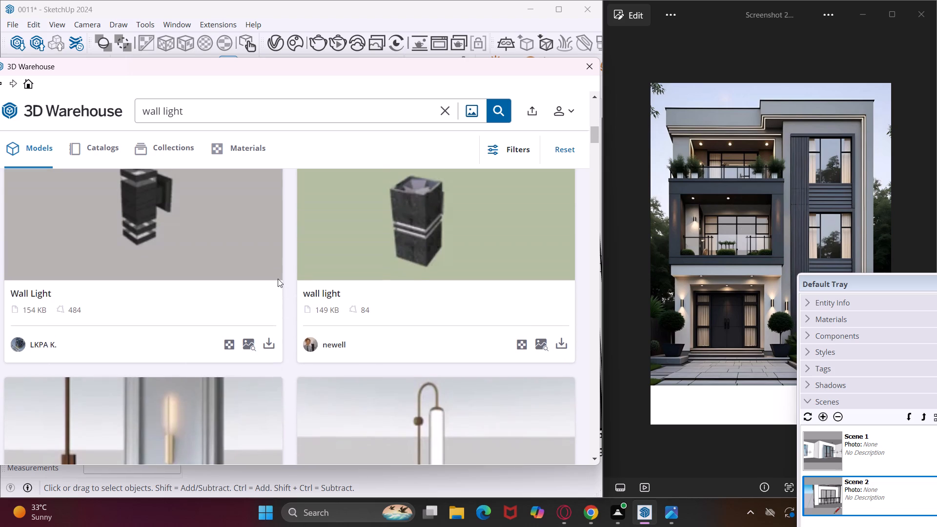
scroll(278, 279, "up", 3)
scroll(278, 283, "down", 3)
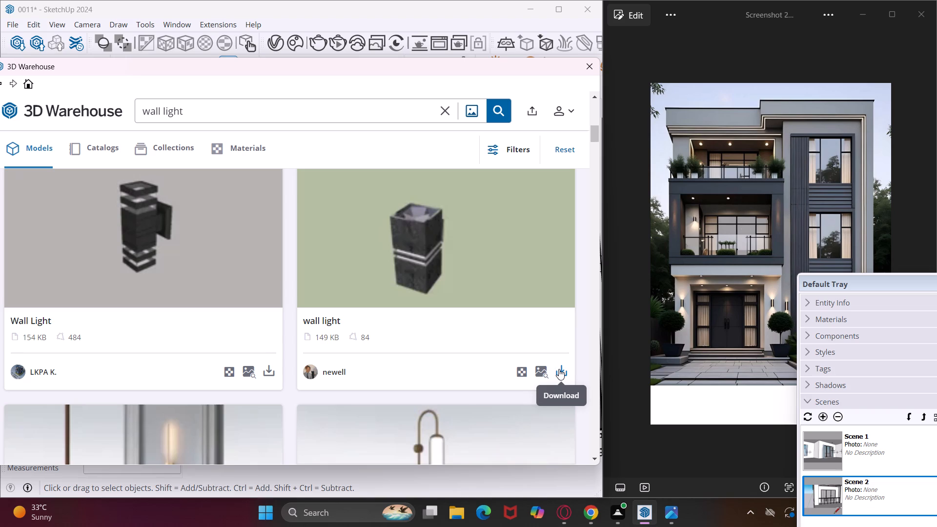
Download the black cylindrical "wall light" model with a square wall bracket directly into the house model.
scroll(355, 318, "up", 2)
scroll(311, 310, "up", 1)
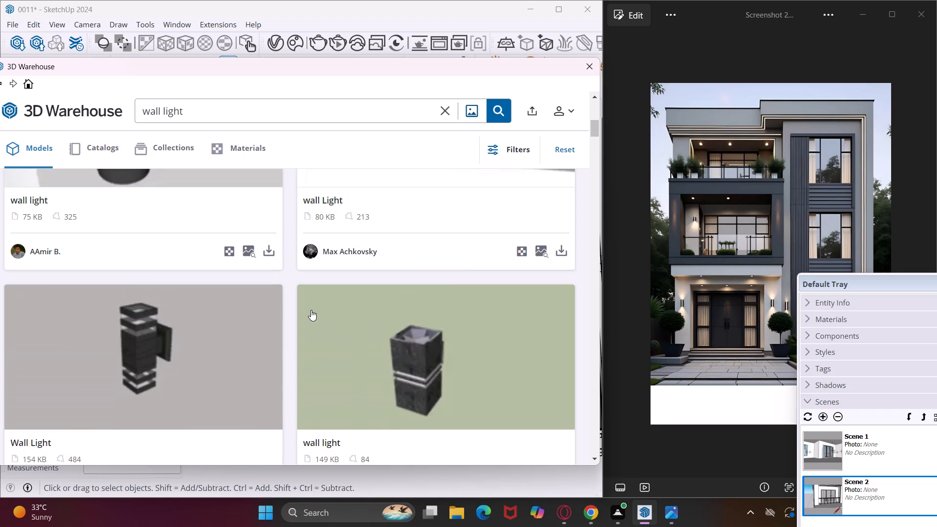
scroll(311, 310, "up", 1)
left_click(268, 370)
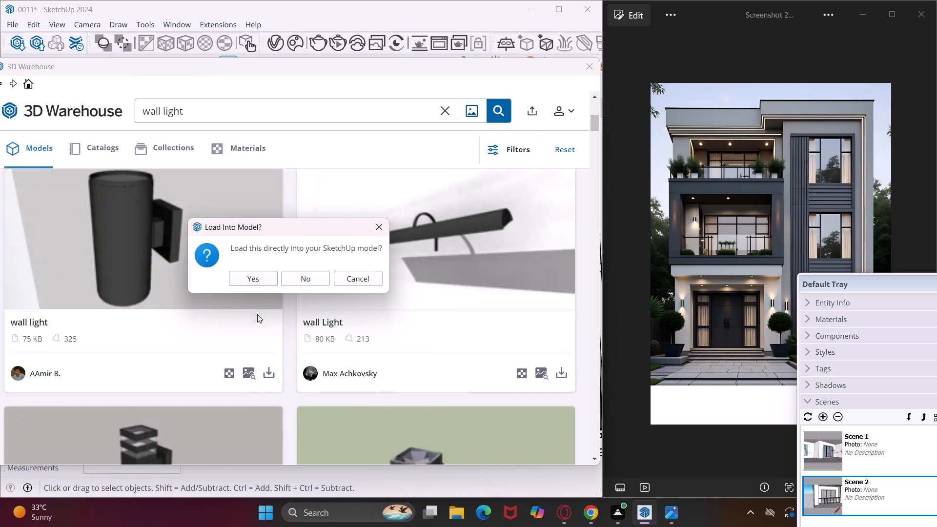
left_click(253, 279)
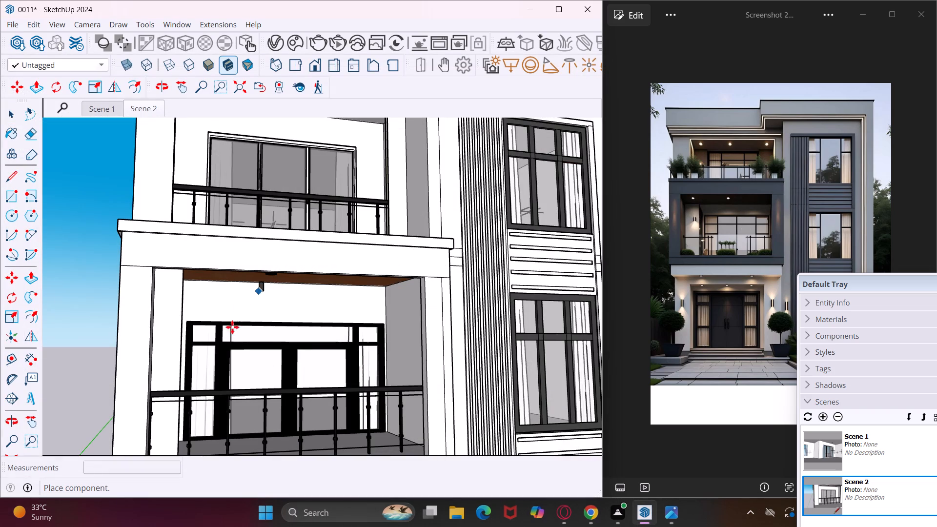
Place the downloaded cylindrical wall light on the narrow wall at the left side of the middle-floor balcony.
scroll(172, 358, "up", 7)
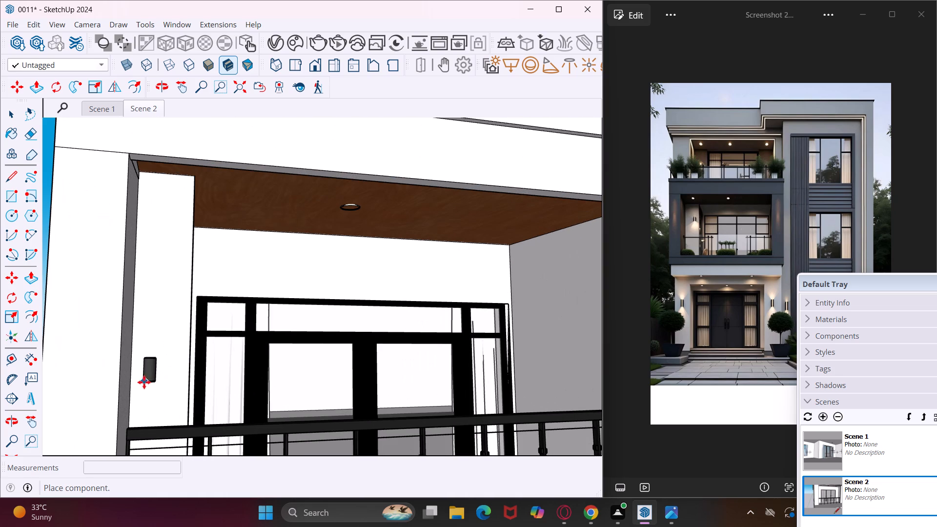
scroll(141, 365, "down", 4)
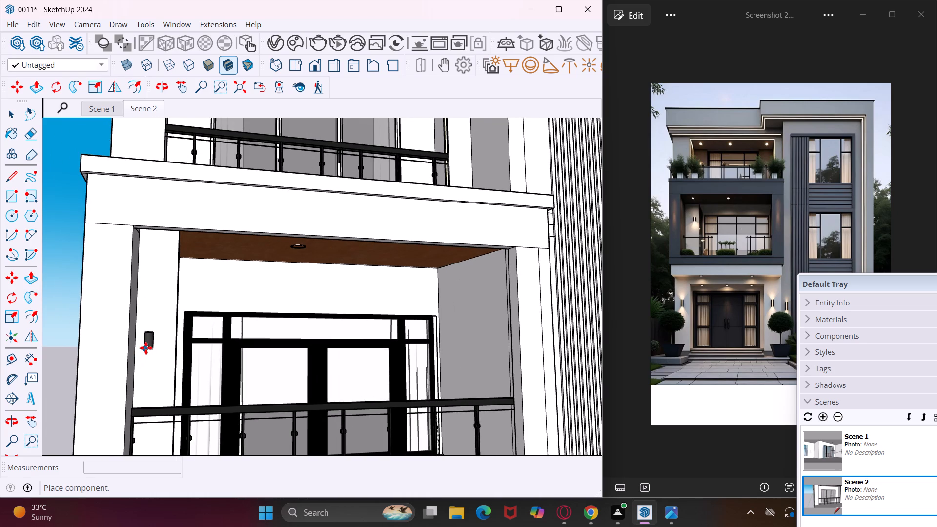
left_click(150, 327)
scroll(150, 327, "down", 5)
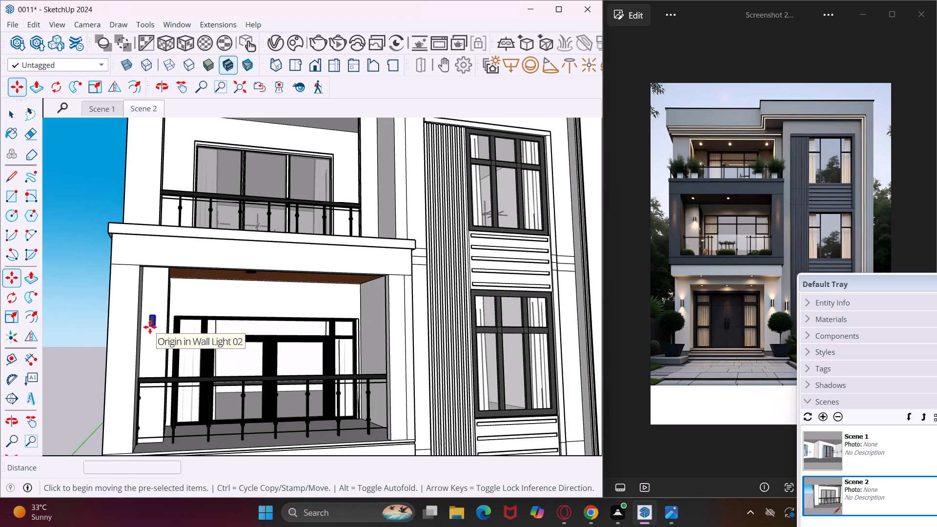
scroll(150, 327, "down", 11)
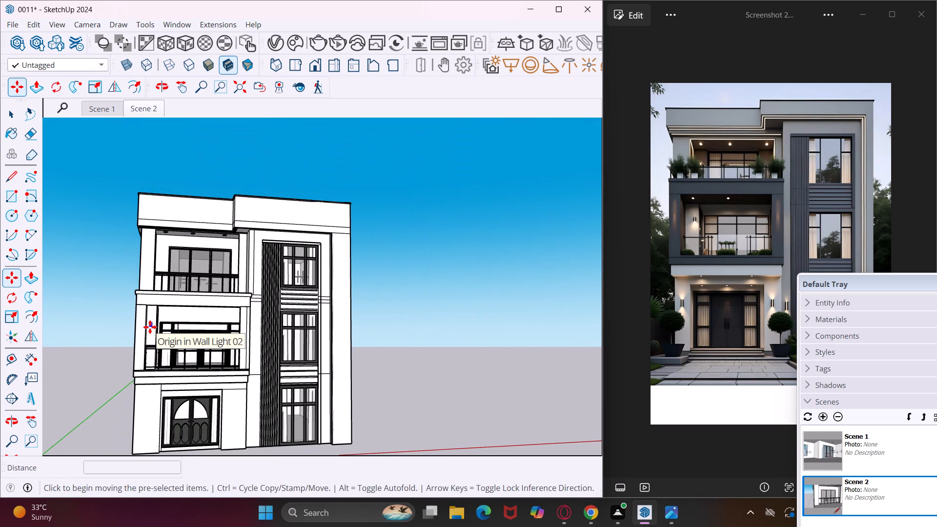
key("Escape")
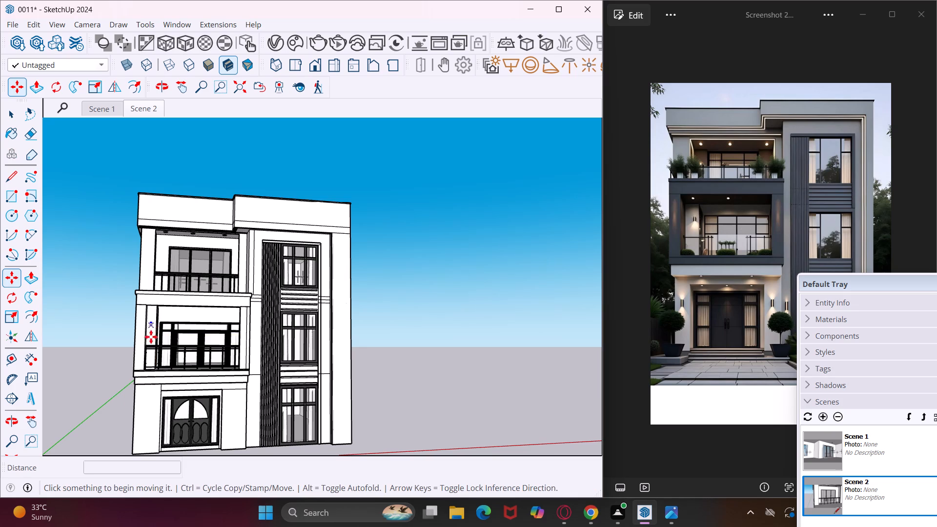
scroll(132, 324, "up", 14)
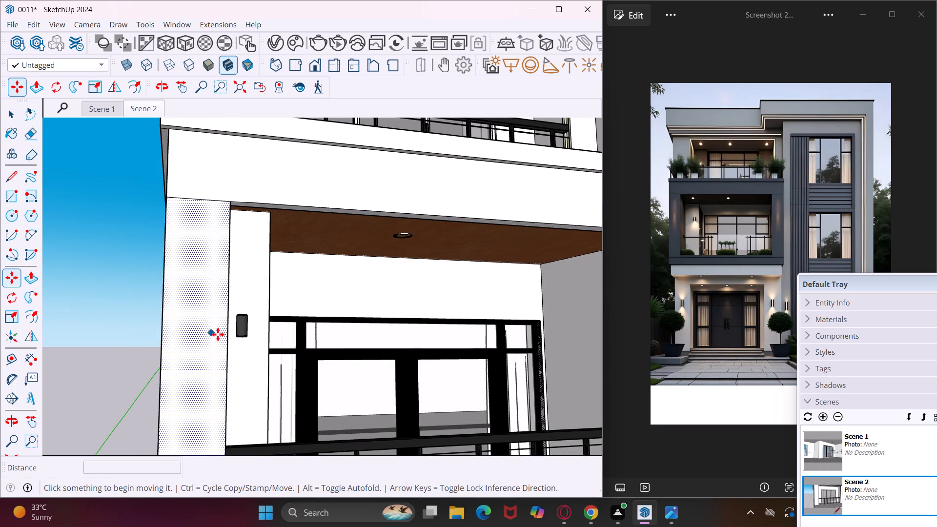
middle_click_drag(224, 334, 109, 363)
key("Escape")
key("space")
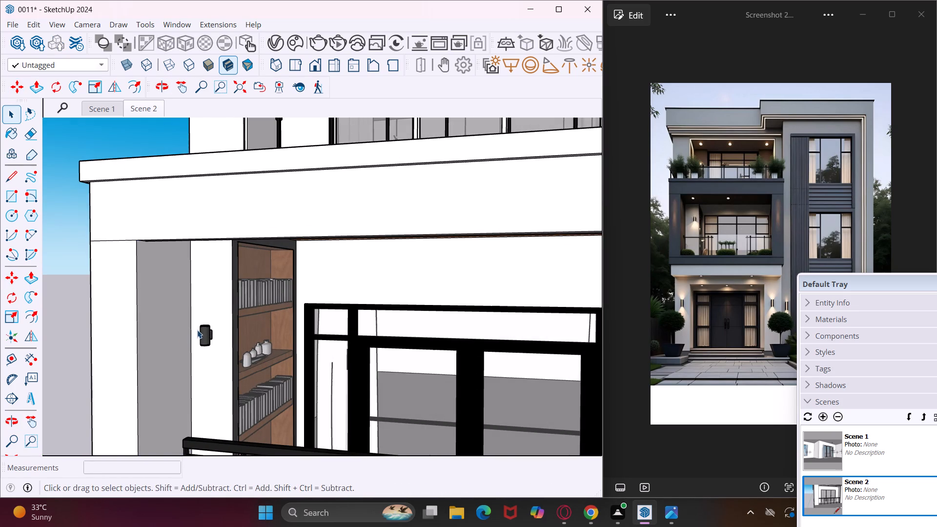
Open the wall light component and delete the nested disc component closing its top opening.
scroll(200, 326, "up", 1)
middle_click_drag(200, 326, 208, 337)
scroll(208, 337, "up", 11)
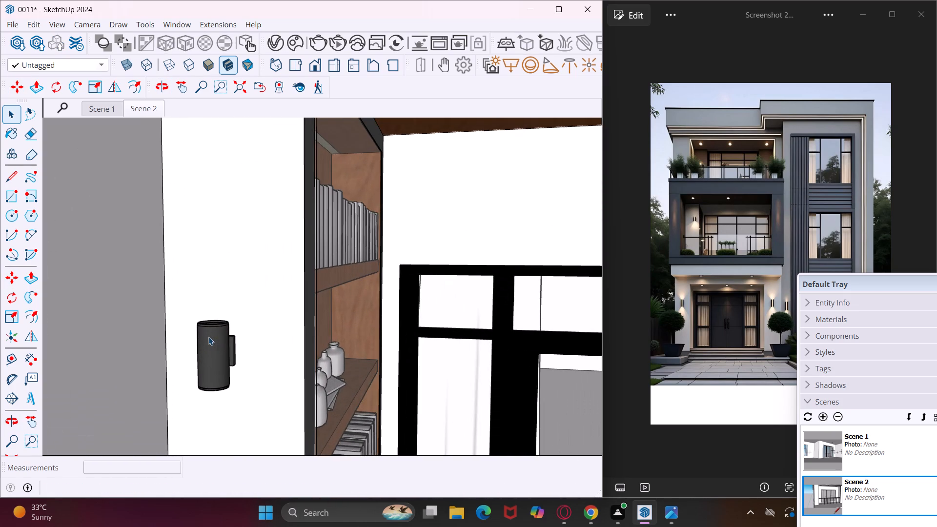
middle_click_drag(203, 340, 200, 385)
scroll(209, 340, "up", 6)
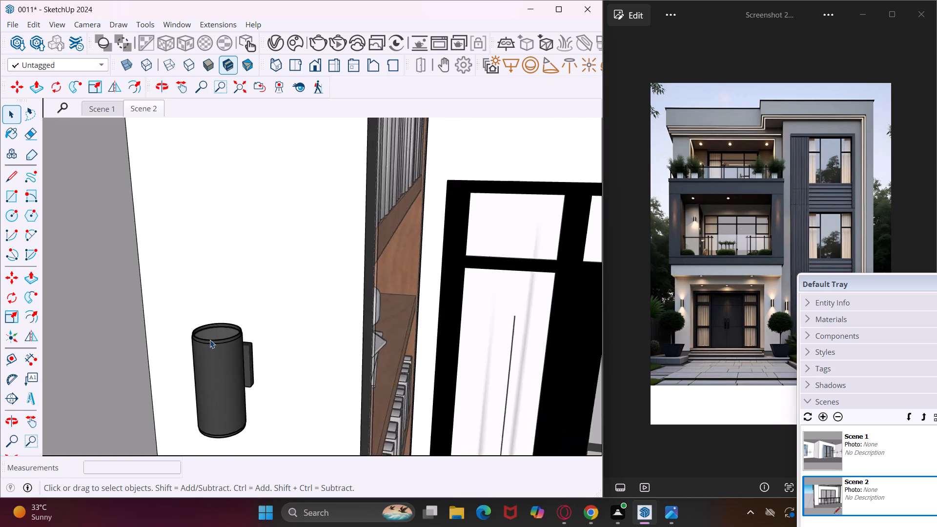
scroll(210, 340, "up", 2)
middle_click_drag(210, 340, 211, 377)
scroll(214, 364, "up", 4)
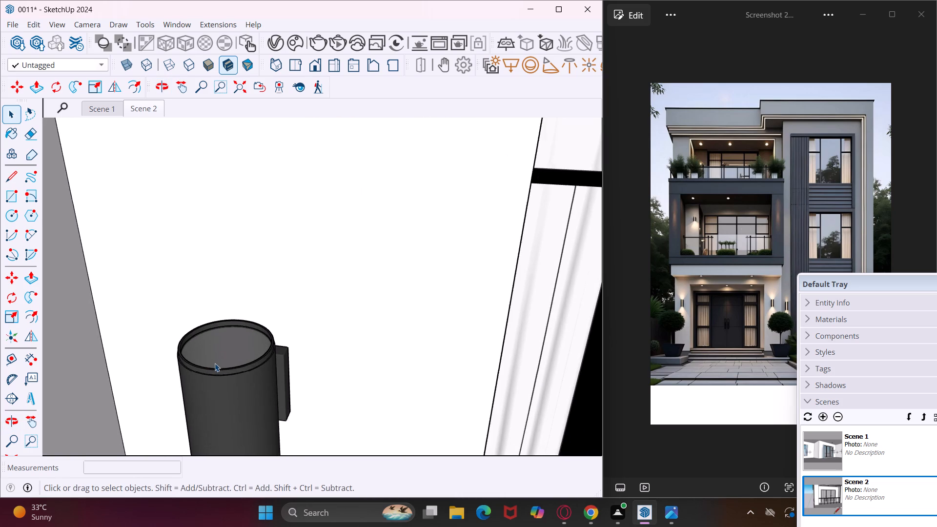
scroll(215, 363, "up", 3)
left_click(222, 361)
double_click(227, 353)
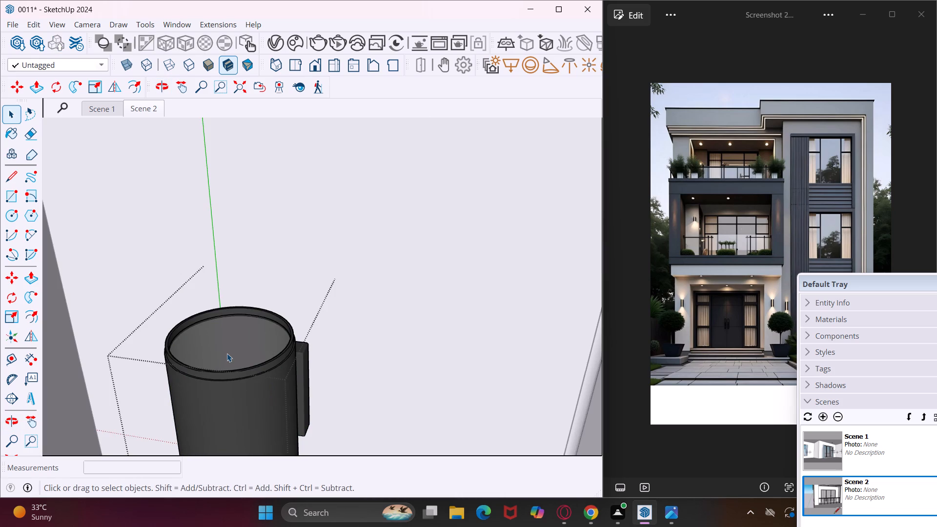
left_click(227, 353)
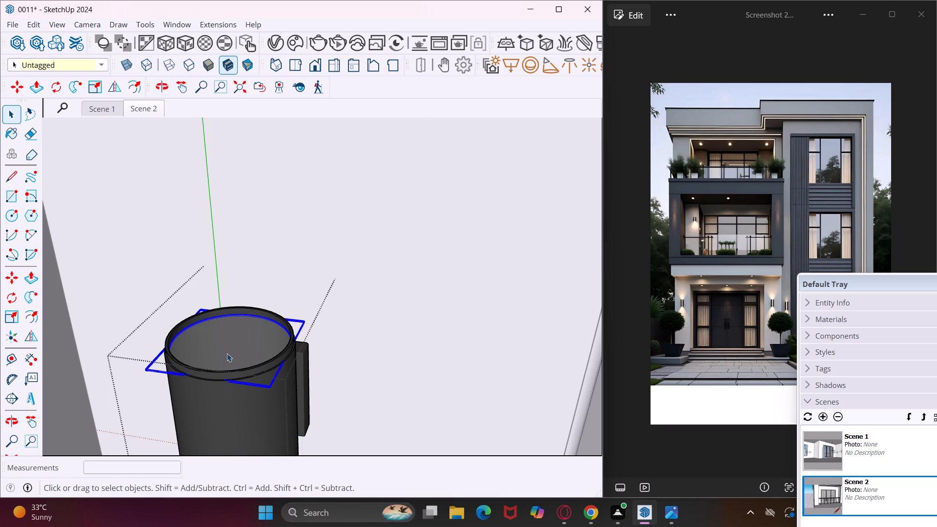
key("Delete")
Open the wall light's nested bottom end piece and delete the circular faces and edge covering its opening.
middle_click_drag(227, 353, 254, 269)
scroll(252, 266, "down", 4)
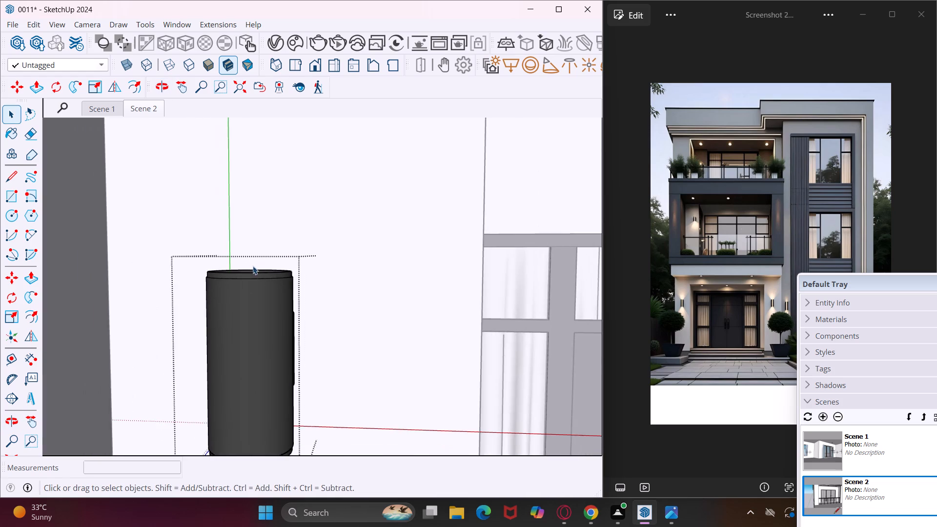
scroll(254, 267, "down", 4)
middle_click_drag(262, 389, 283, 310)
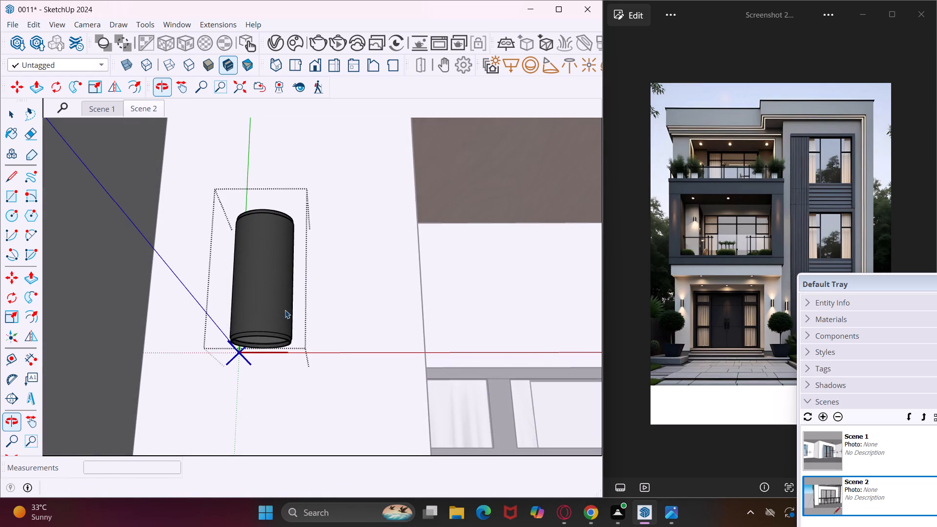
scroll(264, 351, "up", 11)
double_click(264, 326)
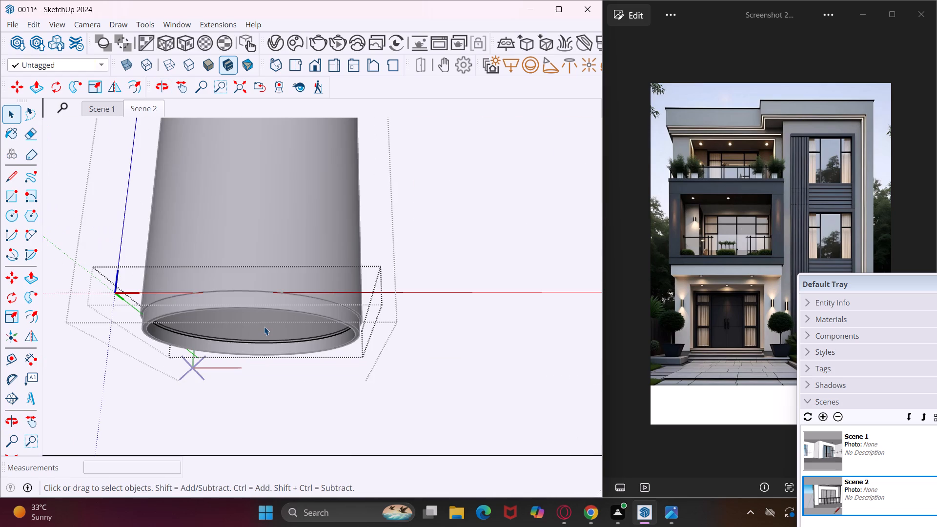
left_click(264, 326)
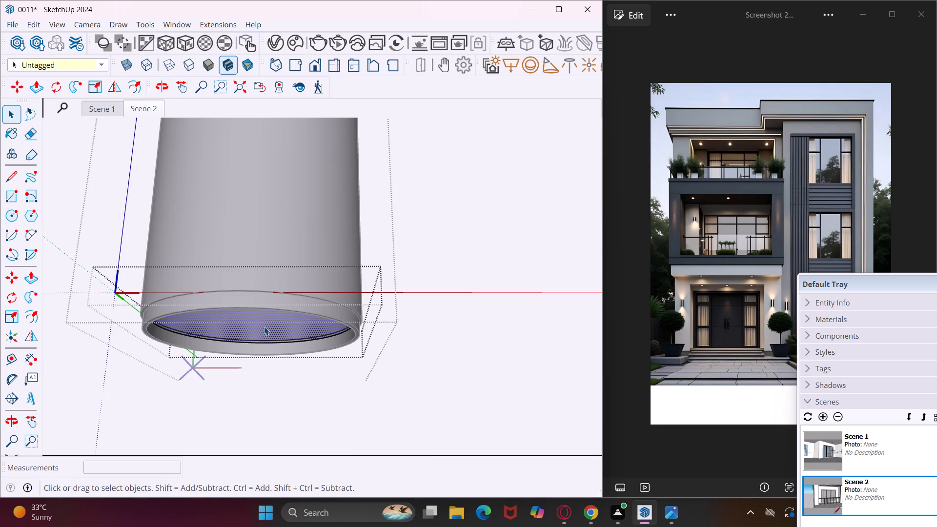
key("Delete")
double_click(264, 326)
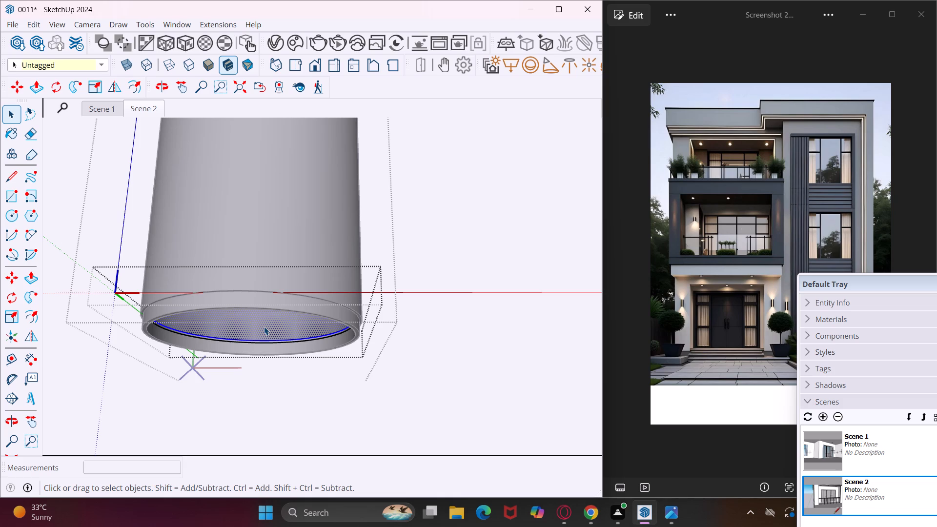
key("Delete")
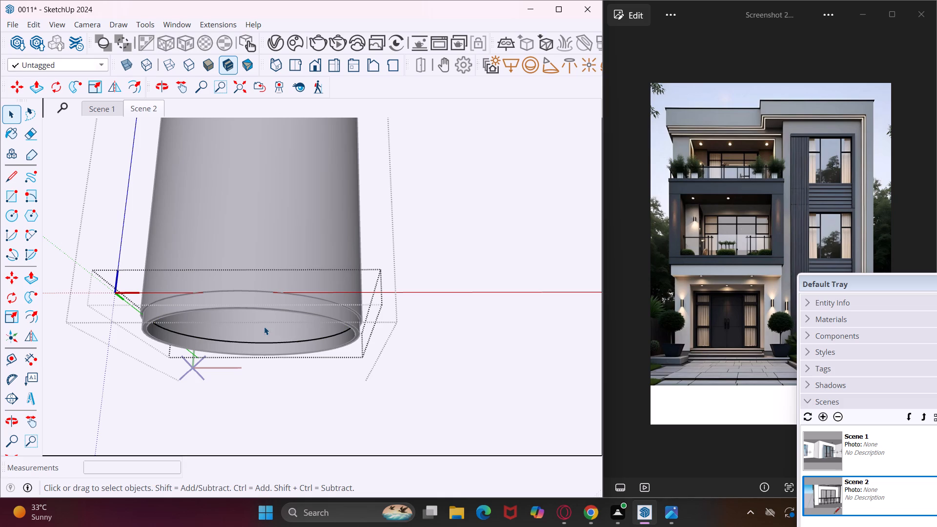
left_click(264, 326)
left_click(264, 326)
Add a downward-pointing spot light inside the bottom opening of the cylindrical wall light.
middle_click_drag(264, 326, 262, 348)
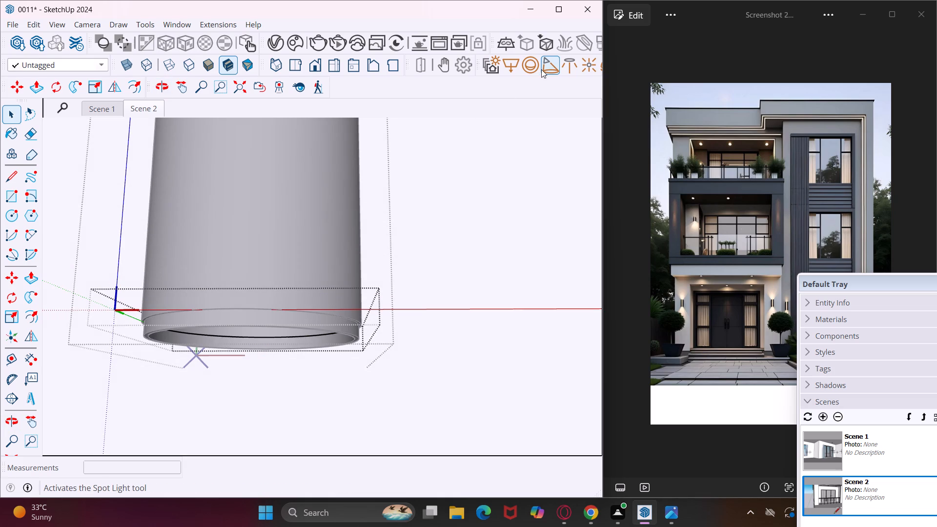
left_click(542, 69)
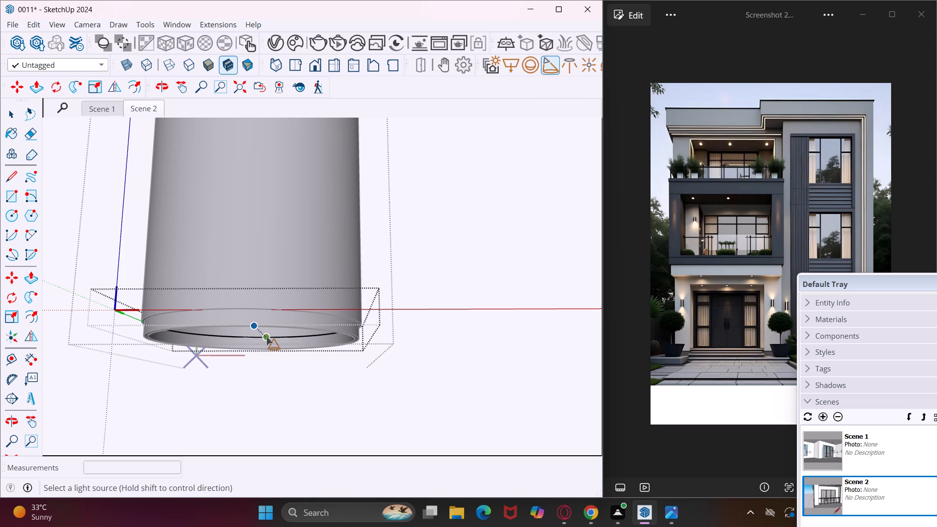
scroll(266, 337, "up", 7)
left_click_drag(259, 305, 259, 316)
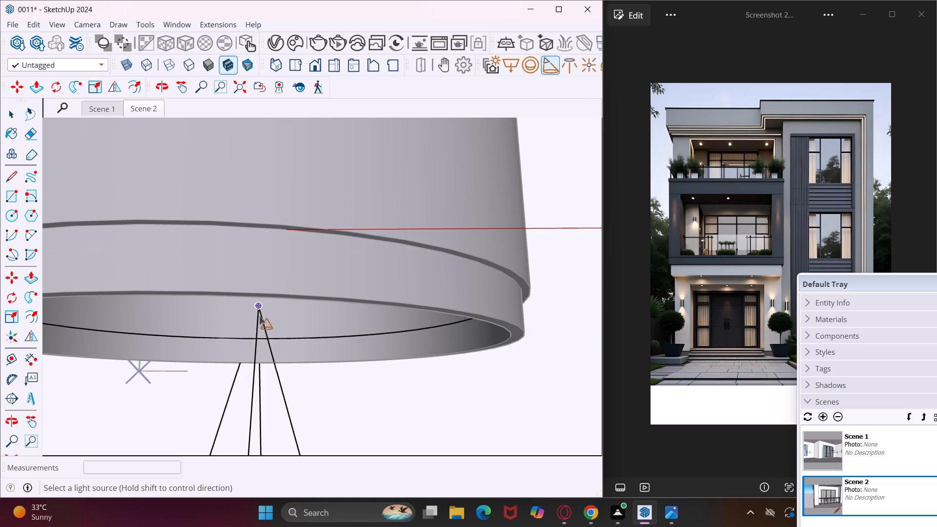
left_click_drag(259, 316, 259, 329)
middle_click_drag(265, 322, 254, 322)
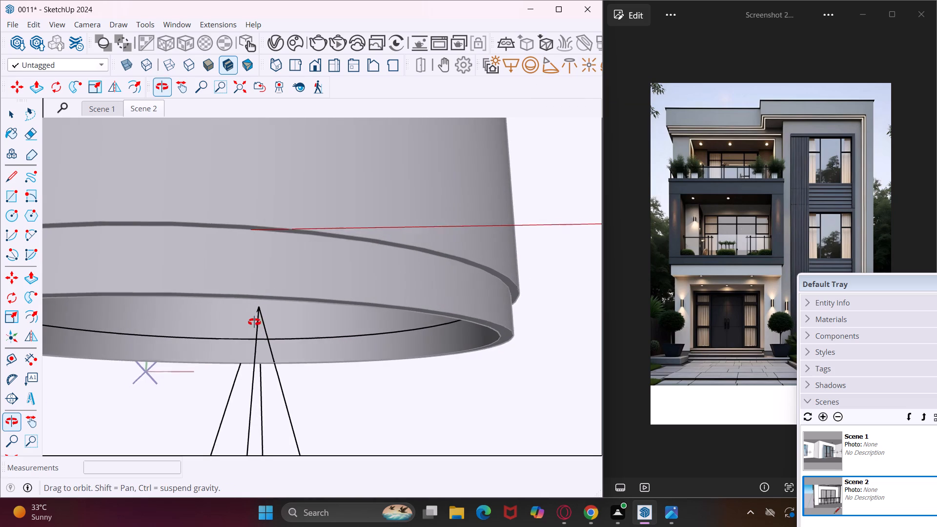
middle_click_drag(254, 322, 245, 322)
scroll(245, 322, "down", 7)
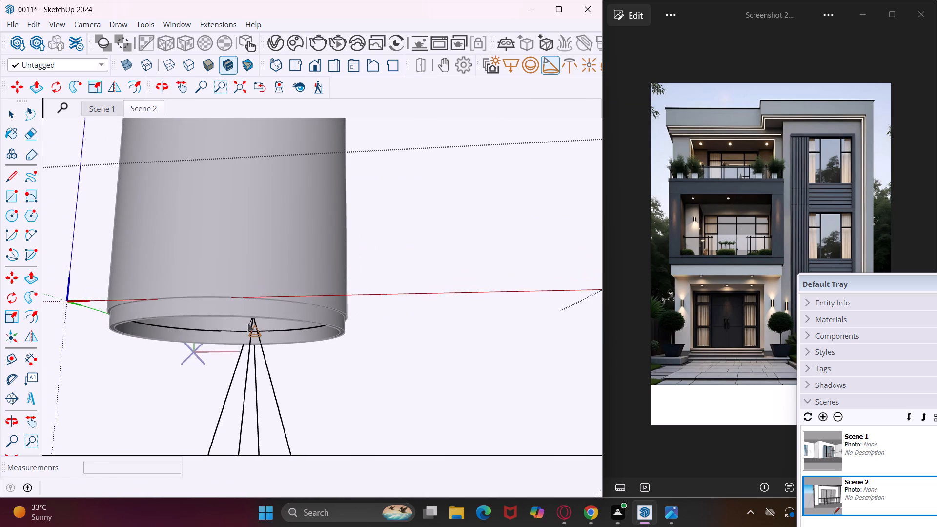
middle_click_drag(250, 325, 277, 309)
scroll(277, 309, "down", 3)
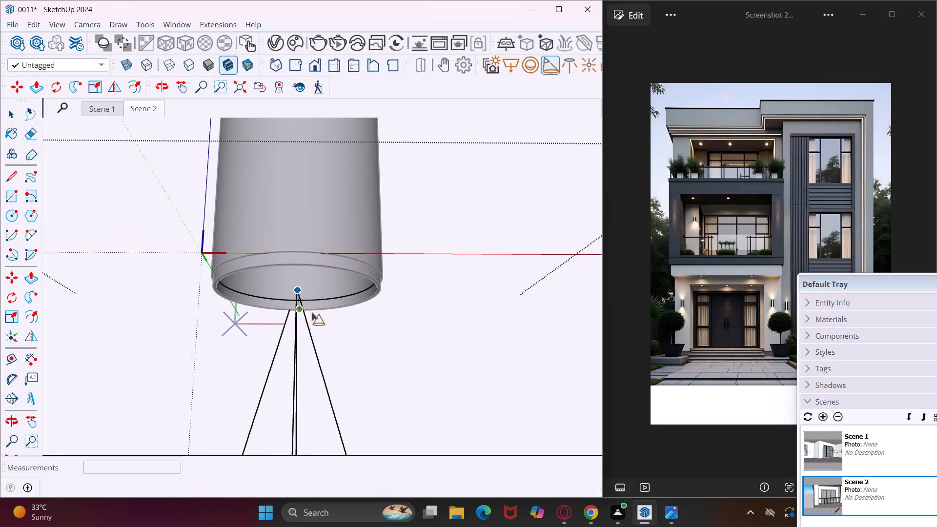
middle_click_drag(335, 310, 286, 322)
scroll(283, 321, "down", 11)
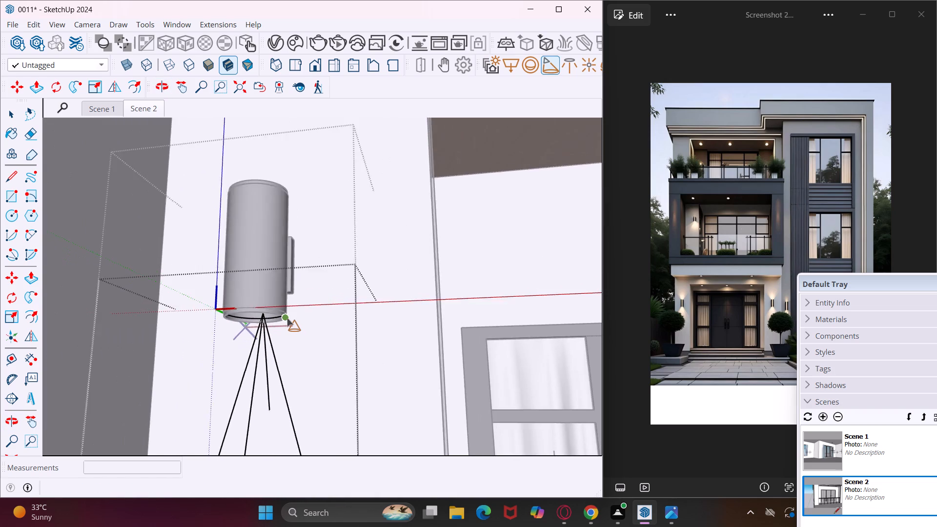
scroll(287, 318, "down", 7)
middle_click_drag(311, 327, 271, 350)
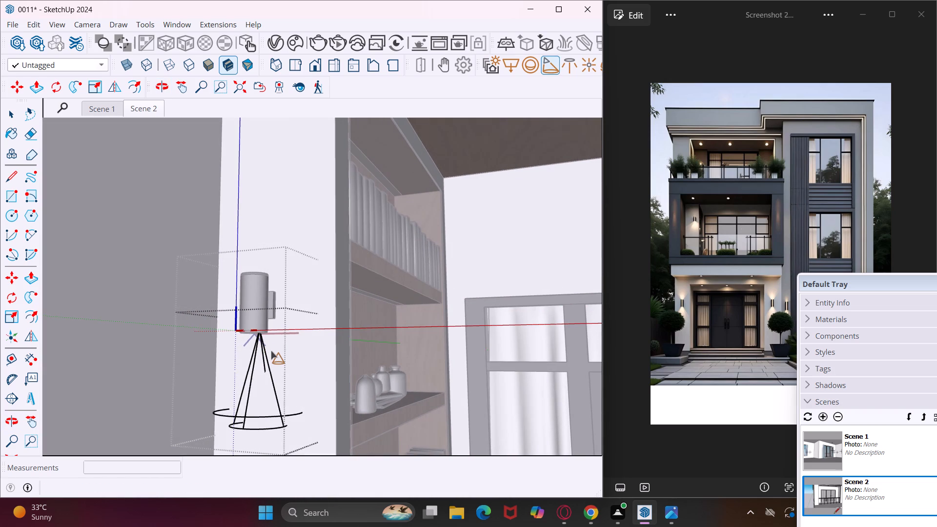
key("Escape")
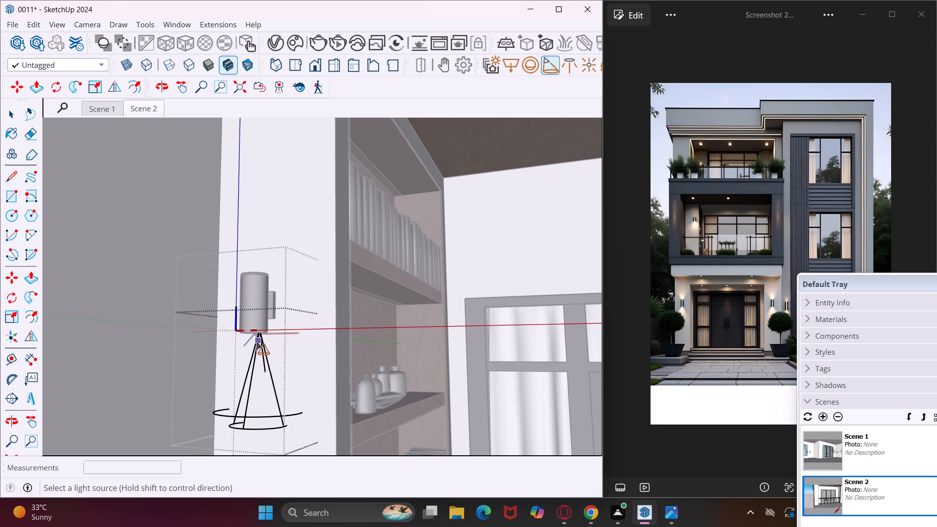
Move the spot light sideways about 2" beneath the cylindrical wall light's bottom opening.
key("Escape")
key("space")
left_click(259, 347)
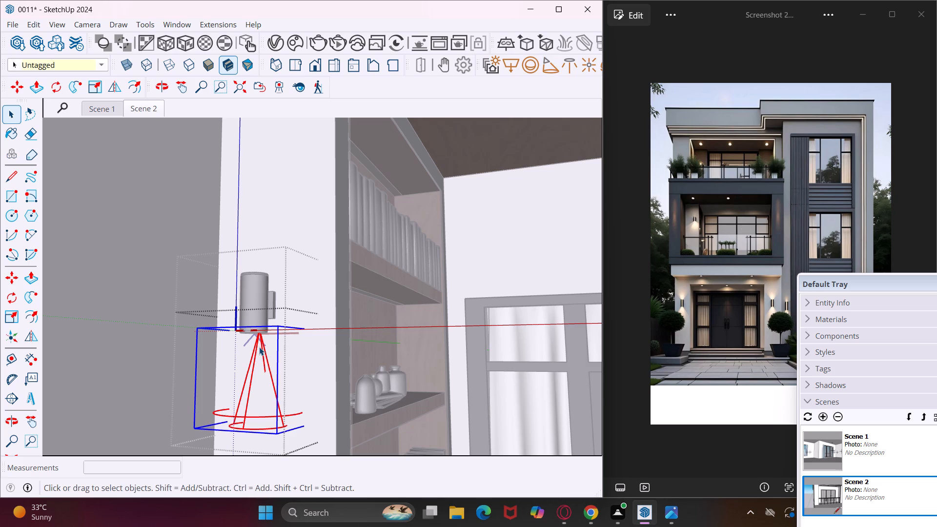
scroll(284, 353, "up", 3)
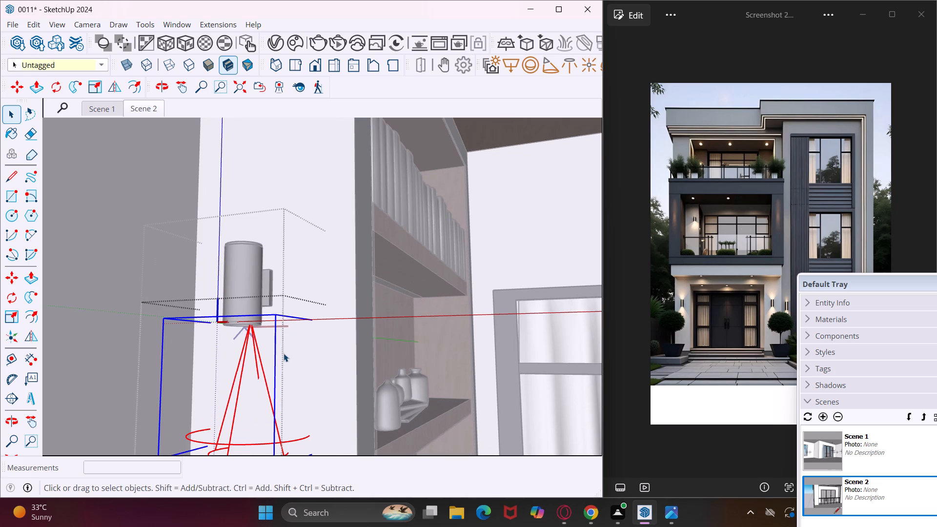
key("m")
left_click(293, 351)
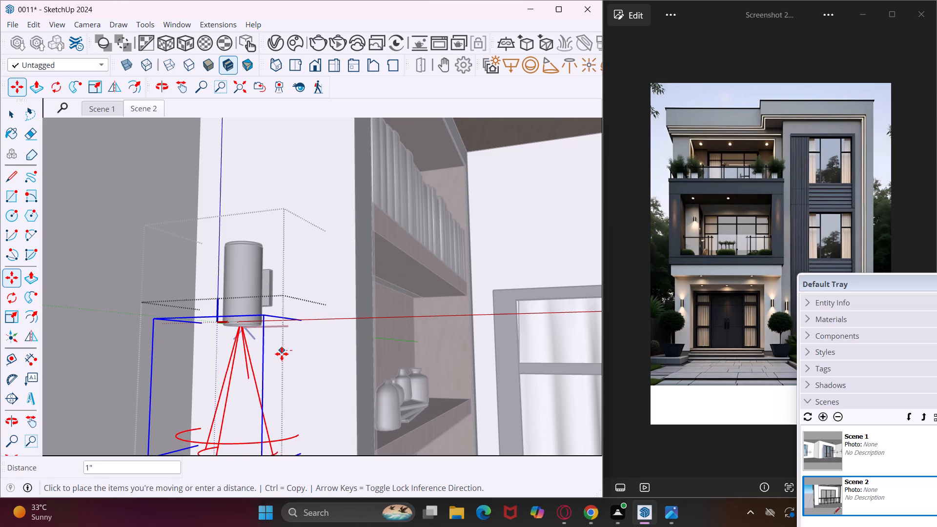
scroll(282, 354, "up", 6)
middle_click_drag(282, 354, 197, 367)
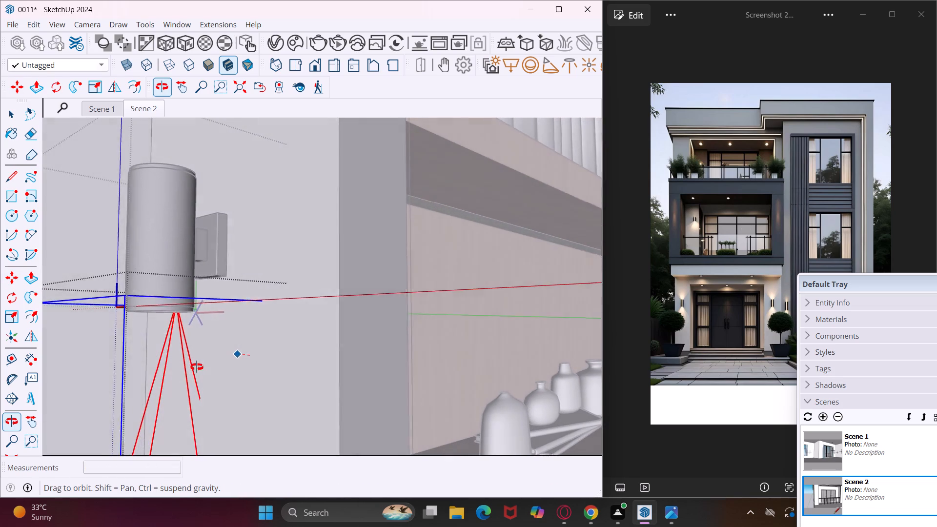
middle_click_drag(197, 367, 194, 367)
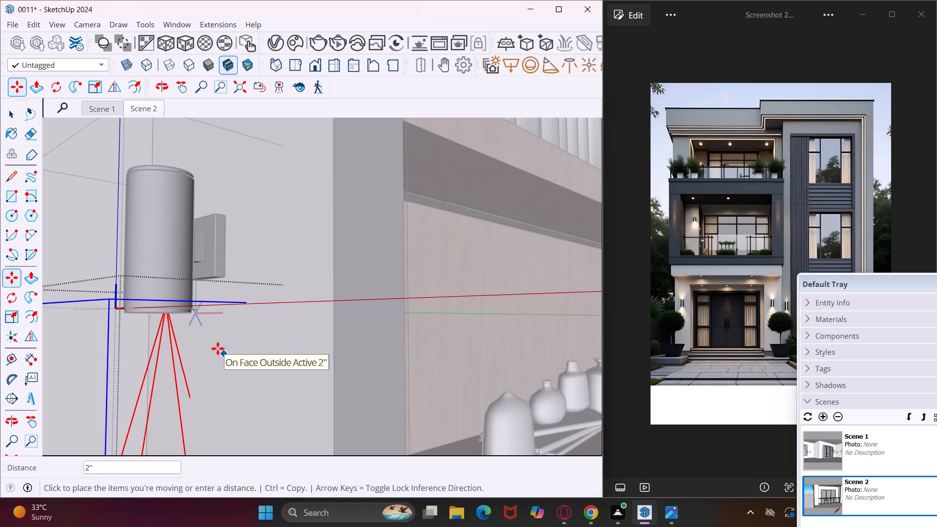
left_click(218, 348)
Fine-tune the spot light's position in the bottom opening: raise it about 1/2", shift it sideways, and finish with a move of about 1 5/16".
scroll(223, 354, "up", 4)
middle_click_drag(224, 354, 224, 353)
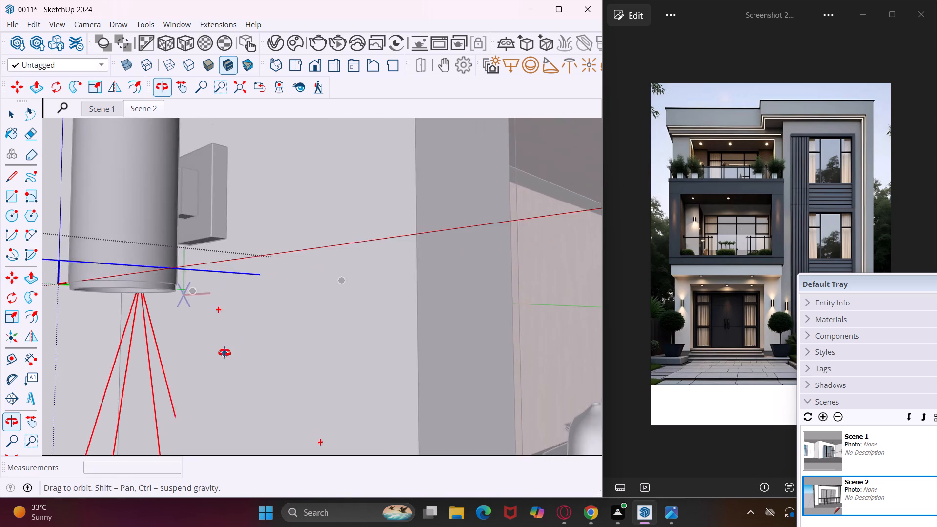
middle_click_drag(224, 353, 241, 326)
left_click(252, 337)
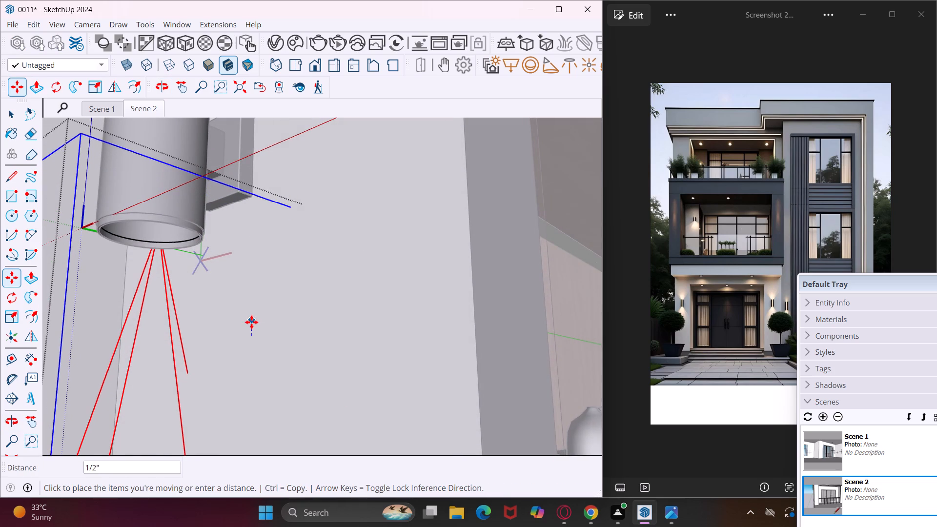
left_click(251, 319)
left_click(252, 320)
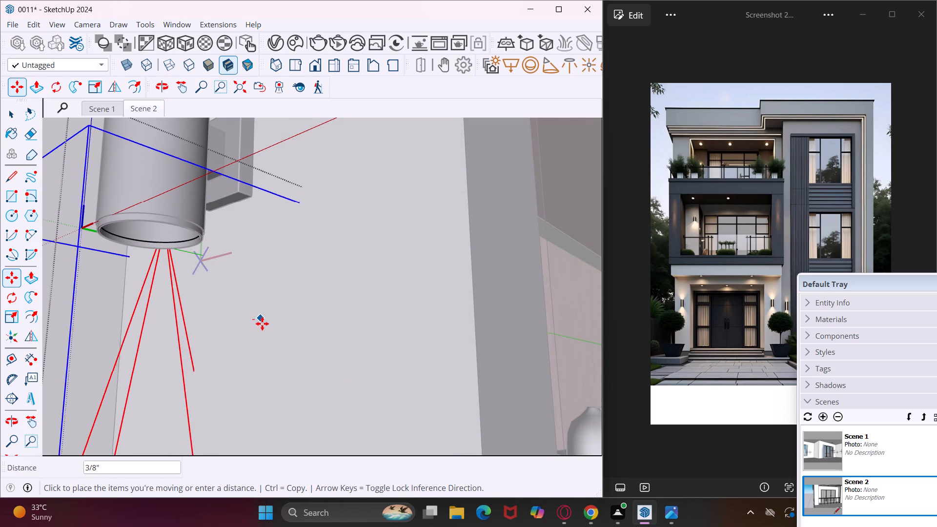
left_click(276, 324)
middle_click_drag(293, 319, 243, 340)
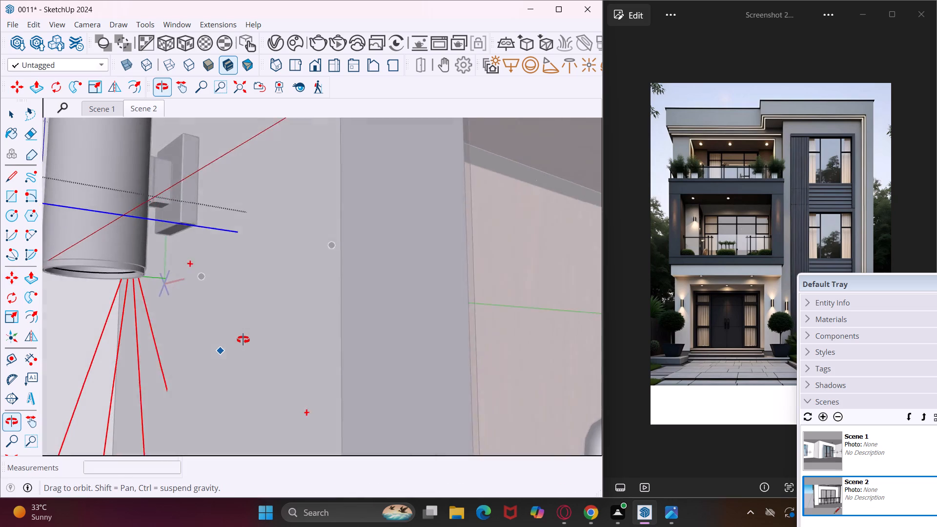
middle_click_drag(243, 340, 235, 340)
left_click(235, 340)
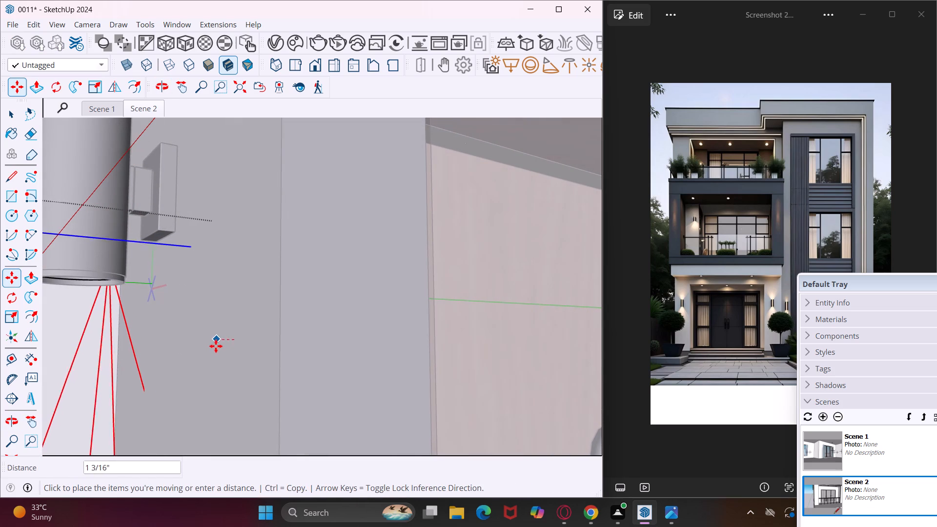
left_click(216, 349)
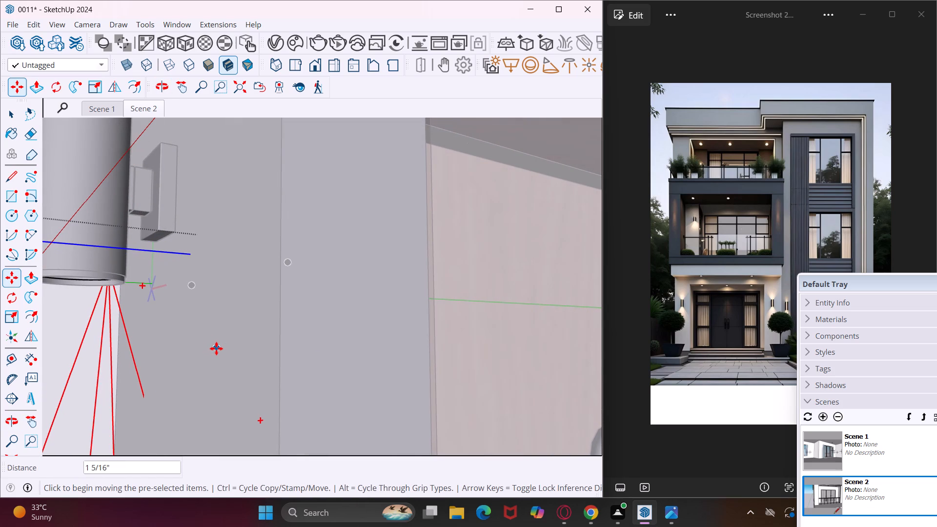
key("Escape")
key("space")
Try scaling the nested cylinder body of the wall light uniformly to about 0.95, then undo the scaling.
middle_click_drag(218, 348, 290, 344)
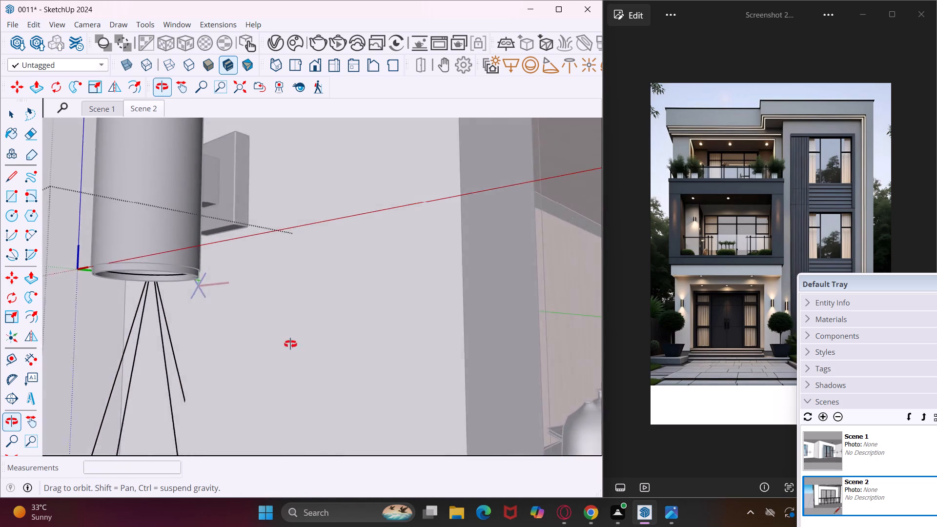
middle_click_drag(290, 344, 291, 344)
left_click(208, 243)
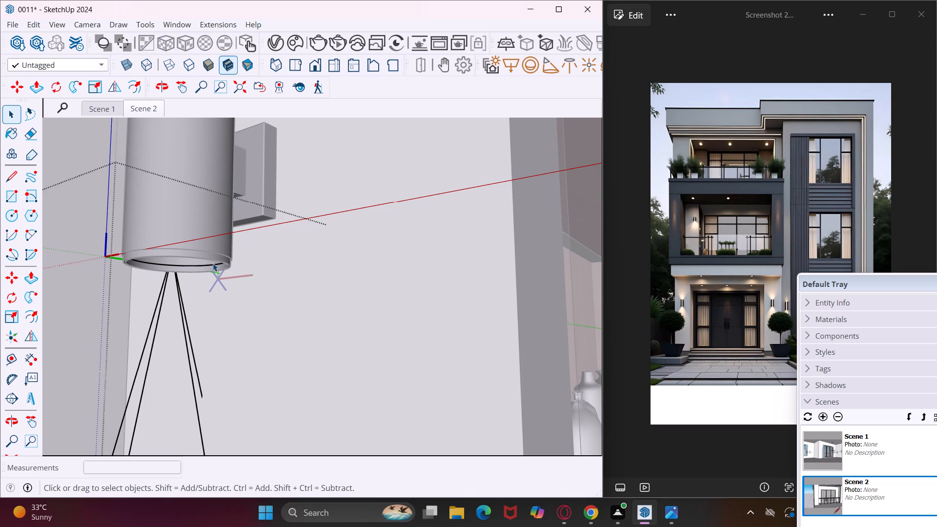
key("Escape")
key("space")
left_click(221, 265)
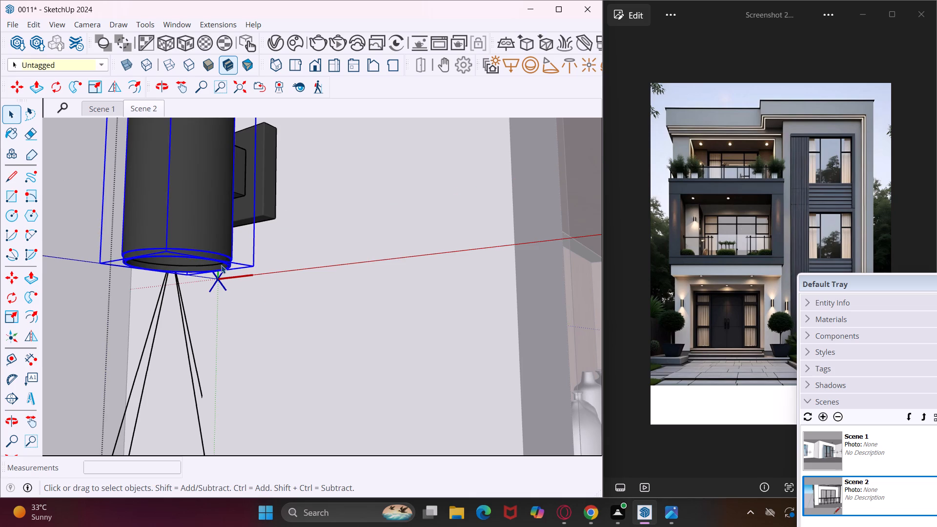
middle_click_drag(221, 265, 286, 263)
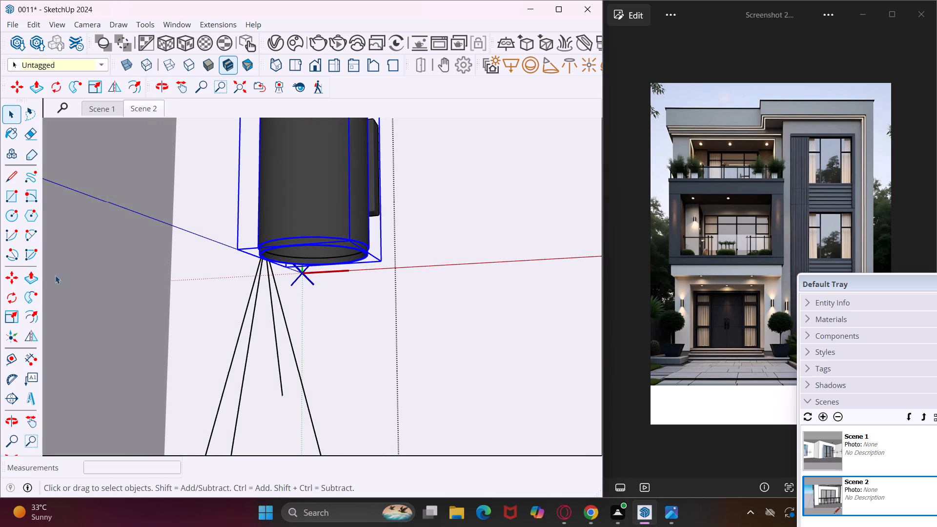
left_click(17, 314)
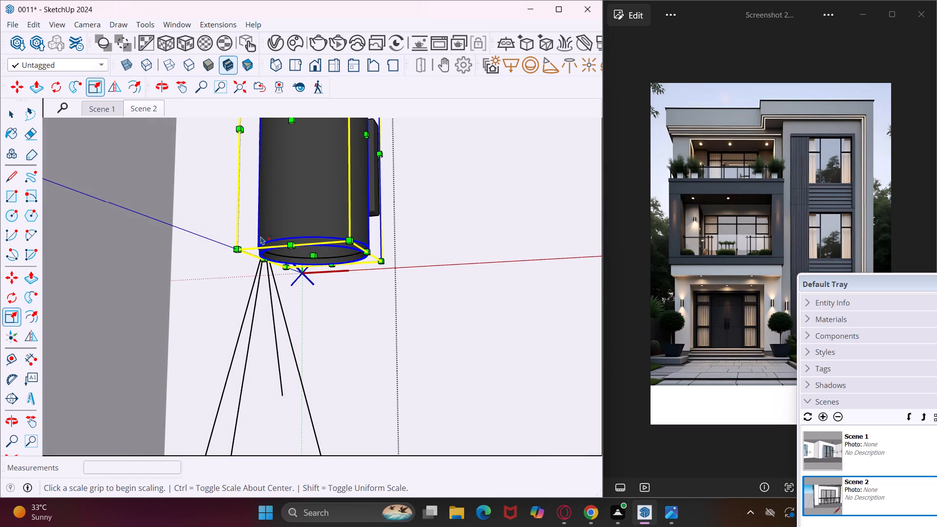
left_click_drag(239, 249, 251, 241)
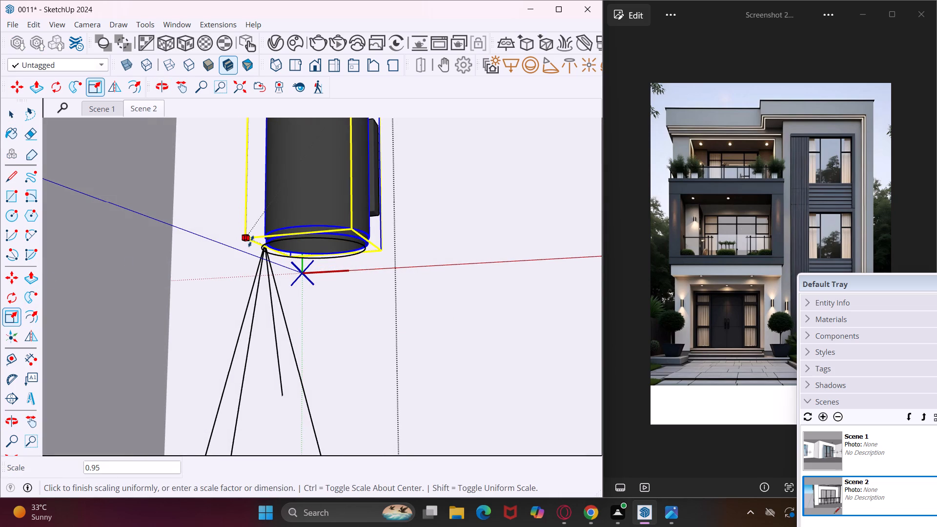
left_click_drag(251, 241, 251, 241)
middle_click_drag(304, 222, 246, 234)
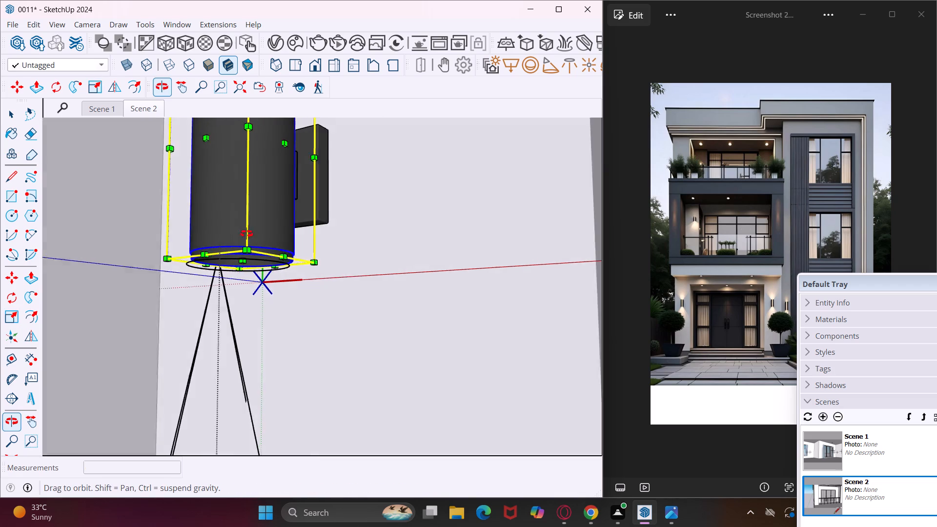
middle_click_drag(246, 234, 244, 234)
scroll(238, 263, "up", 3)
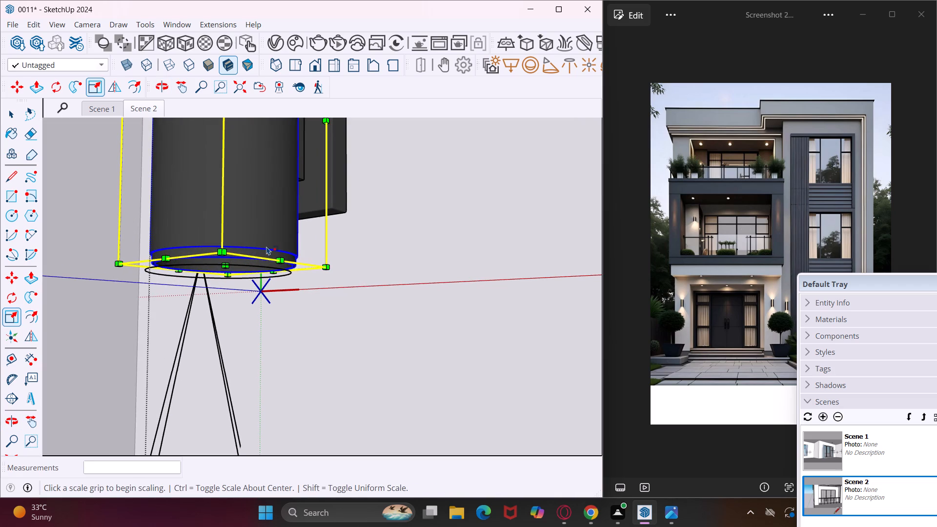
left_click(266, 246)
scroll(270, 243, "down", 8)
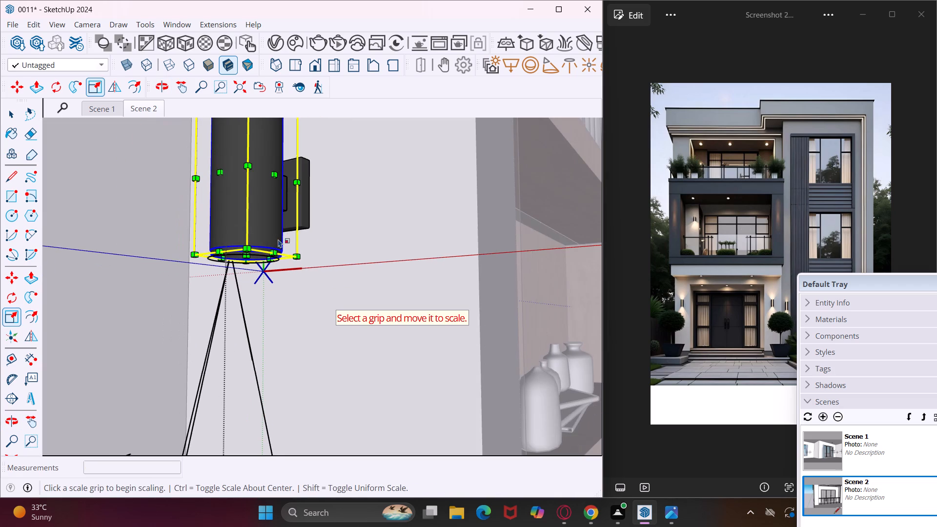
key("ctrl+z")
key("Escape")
Leave the wall light's component editing and scale the whole fixture, including its spot light, down uniformly.
key("space")
double_click(299, 218)
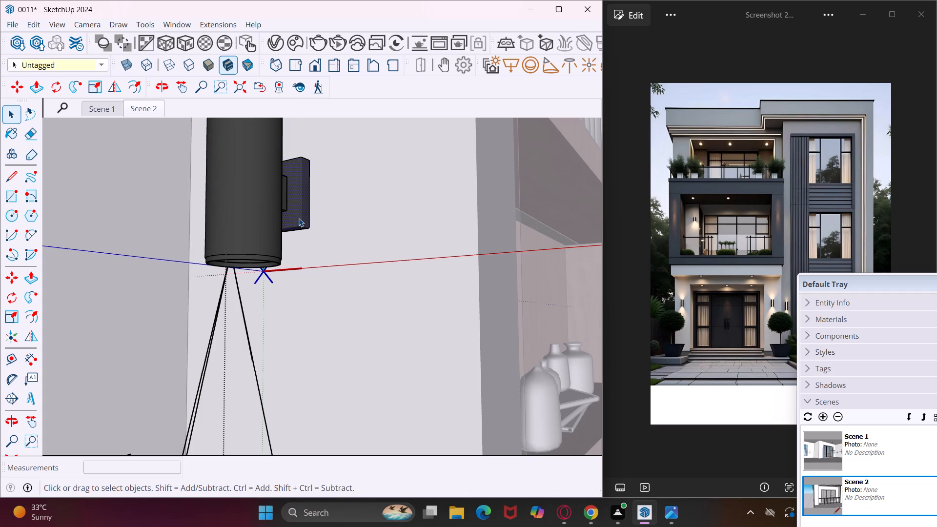
scroll(257, 225, "down", 2)
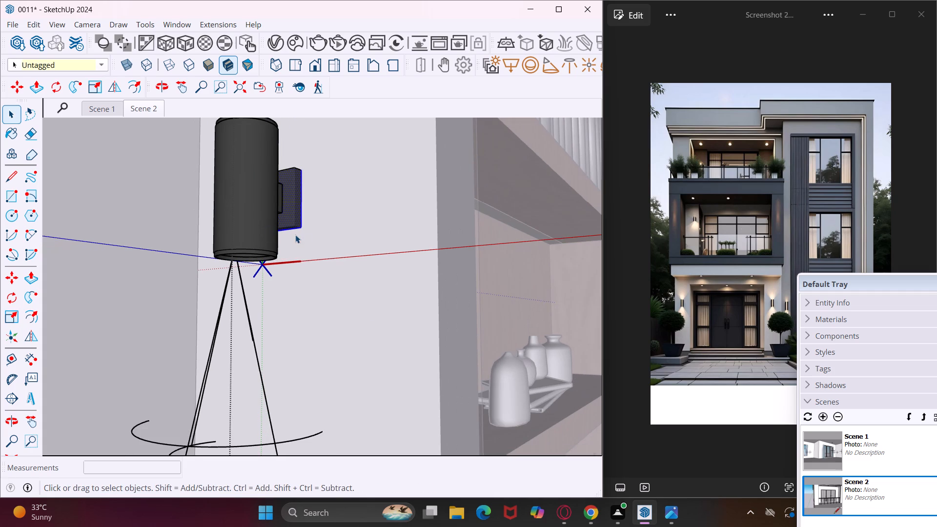
triple_click(342, 240)
triple_click(348, 243)
left_click(350, 248)
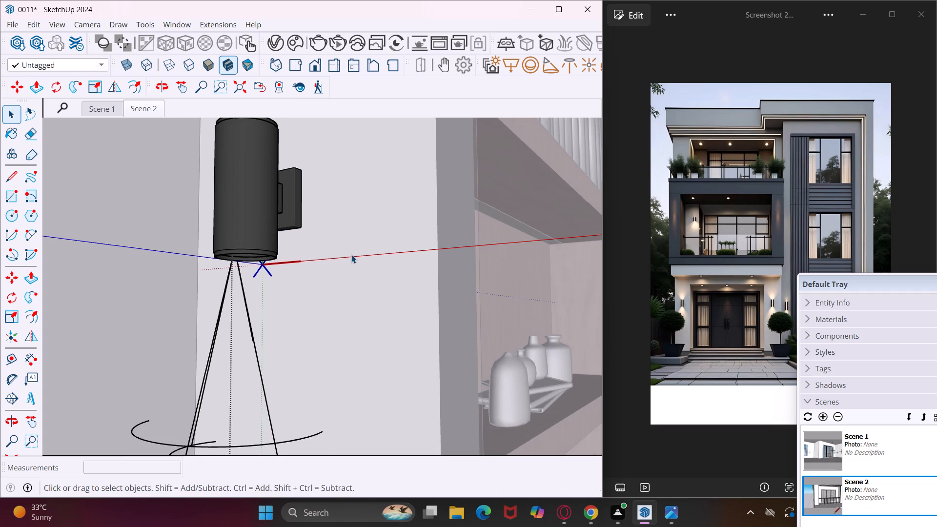
left_click(351, 255)
scroll(351, 256, "down", 18)
double_click(177, 309)
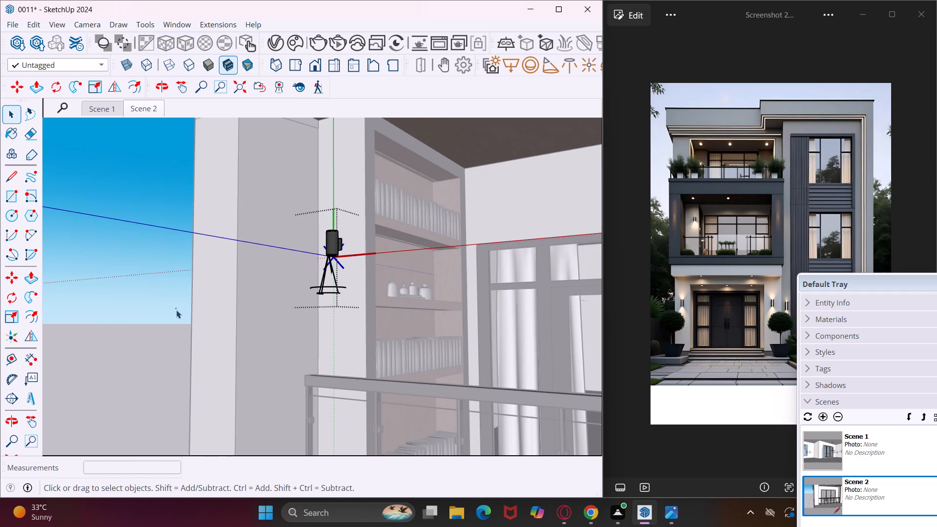
scroll(315, 235, "up", 8)
left_click(371, 255)
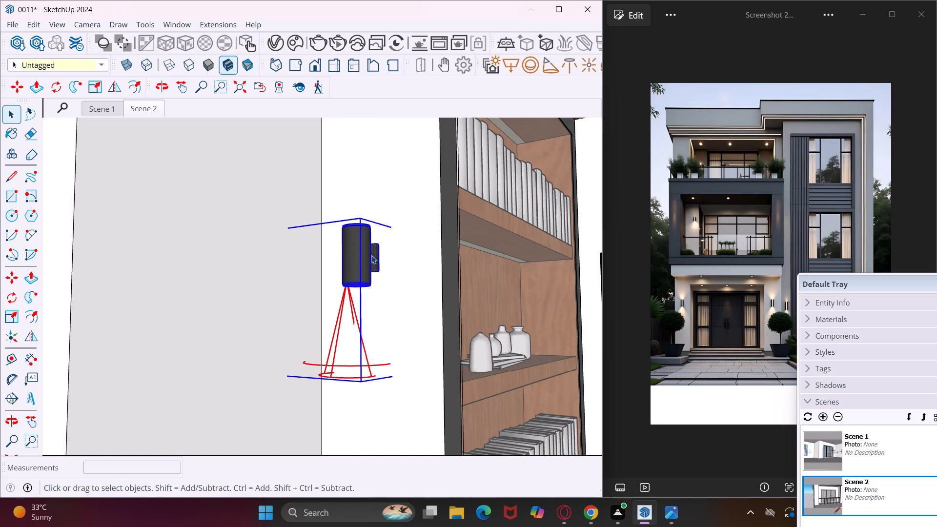
scroll(371, 255, "up", 4)
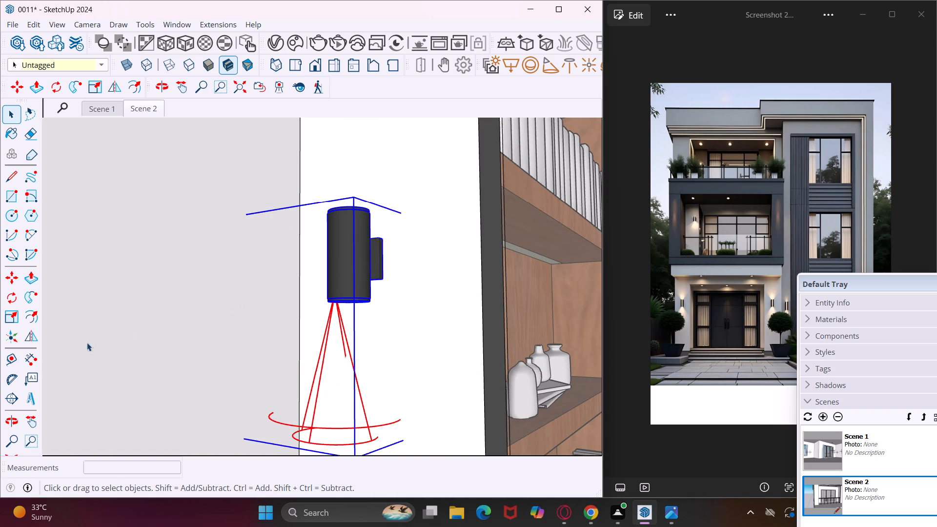
left_click(13, 324)
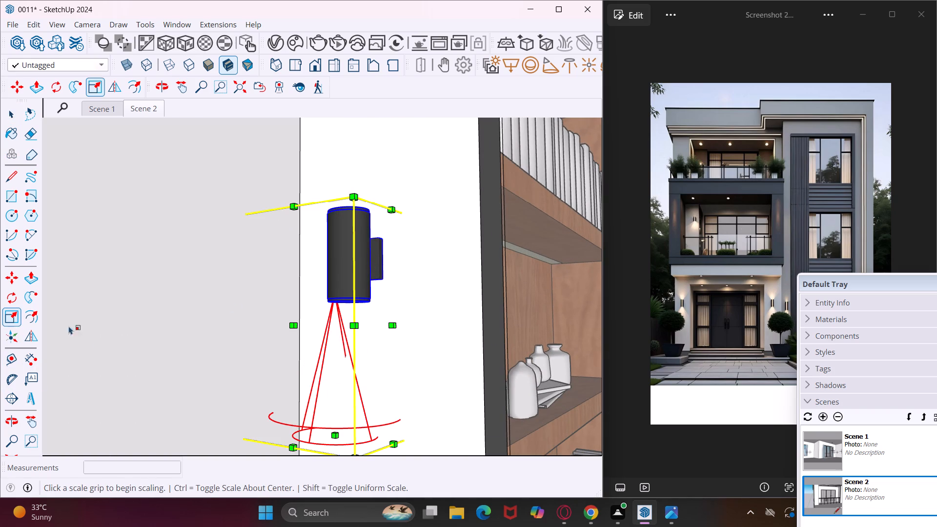
left_click_drag(352, 198, 352, 199)
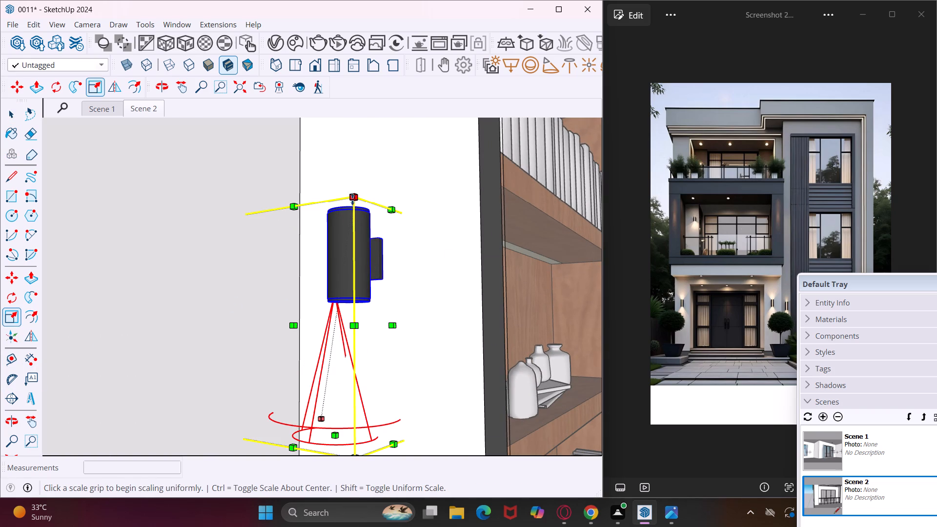
left_click_drag(352, 199, 353, 225)
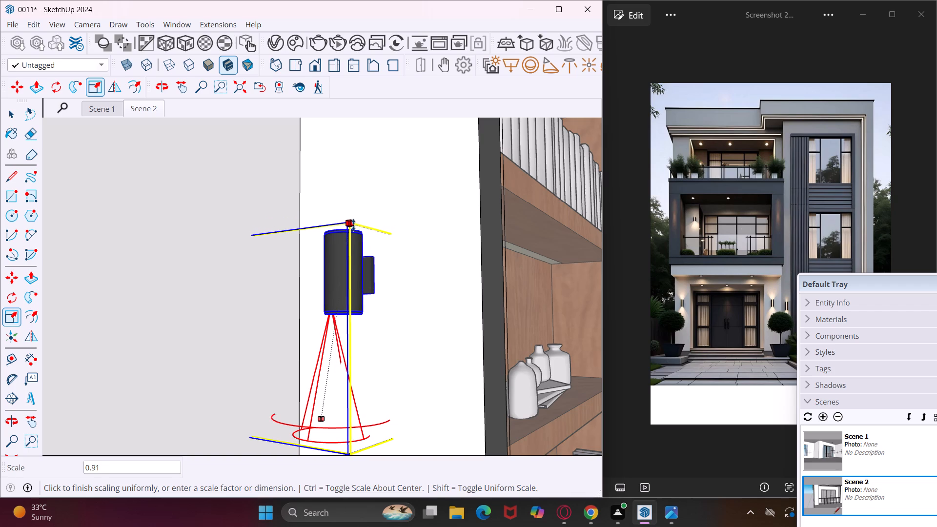
left_click_drag(353, 225, 353, 241)
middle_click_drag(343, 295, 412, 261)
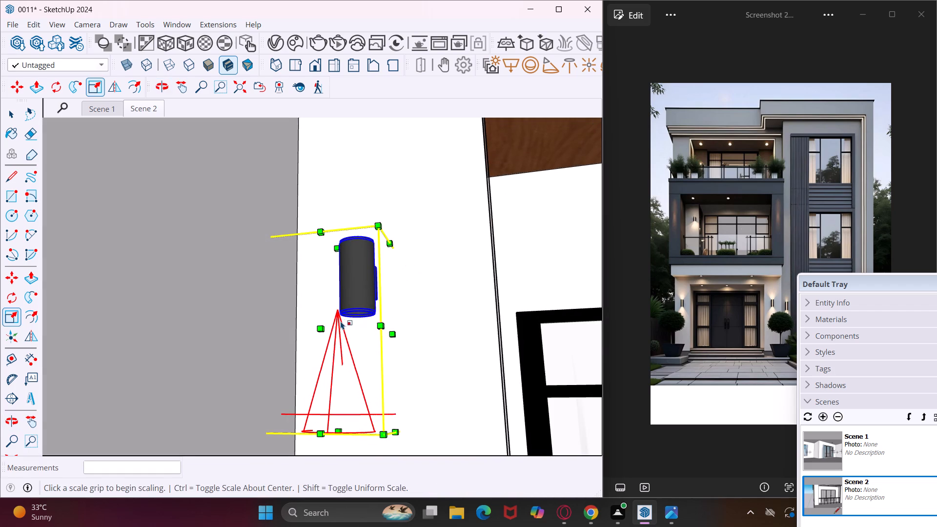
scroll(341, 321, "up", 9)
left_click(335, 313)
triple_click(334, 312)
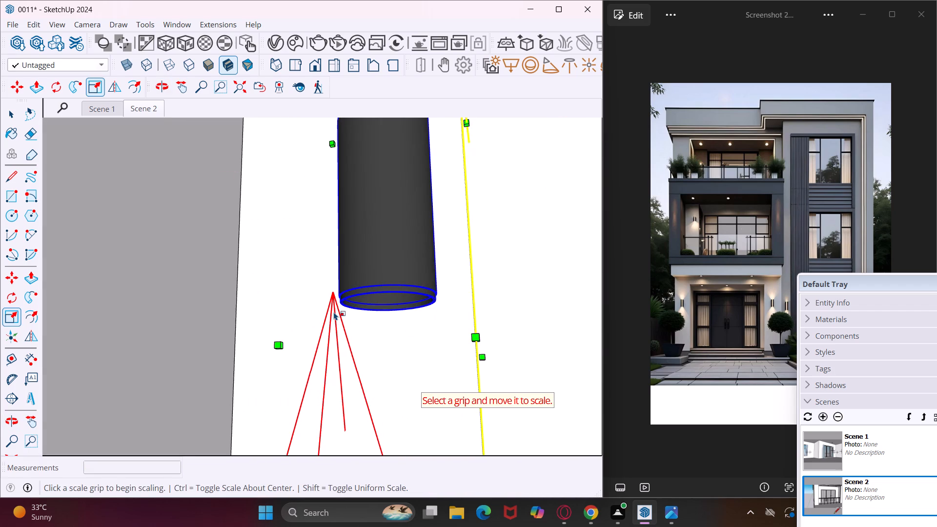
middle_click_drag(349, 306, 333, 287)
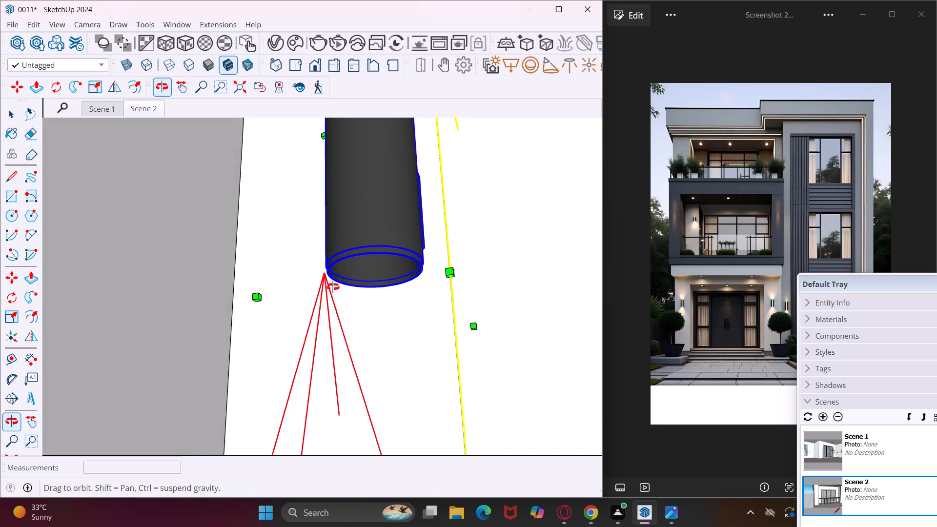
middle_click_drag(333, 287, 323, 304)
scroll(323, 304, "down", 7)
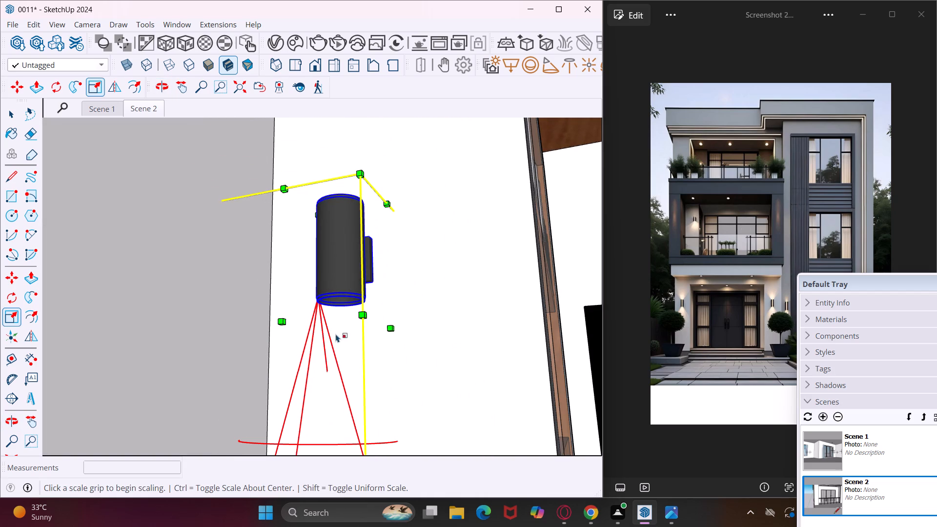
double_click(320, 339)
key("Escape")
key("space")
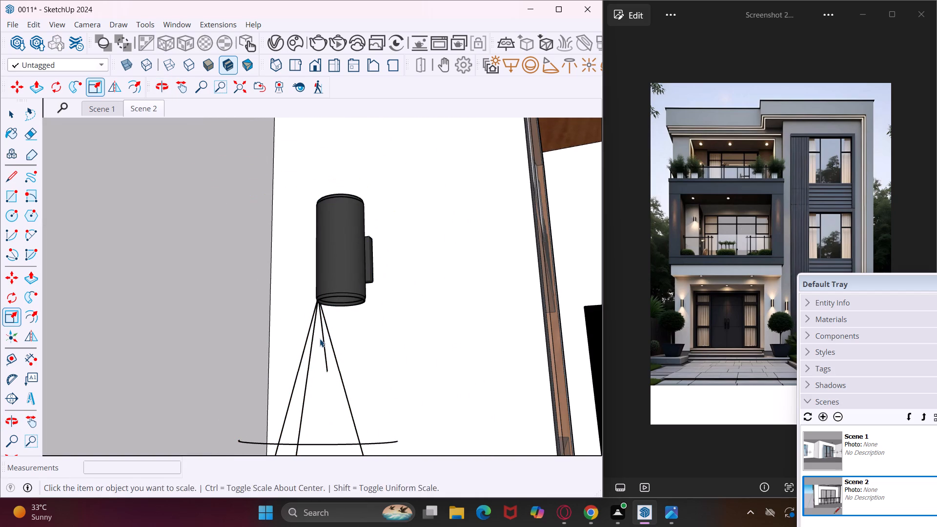
Open the wall light fixture for editing and move its spot light sideways about 1 11/16", then nudge it back about 5/16".
left_click(315, 339)
scroll(315, 339, "up", 5)
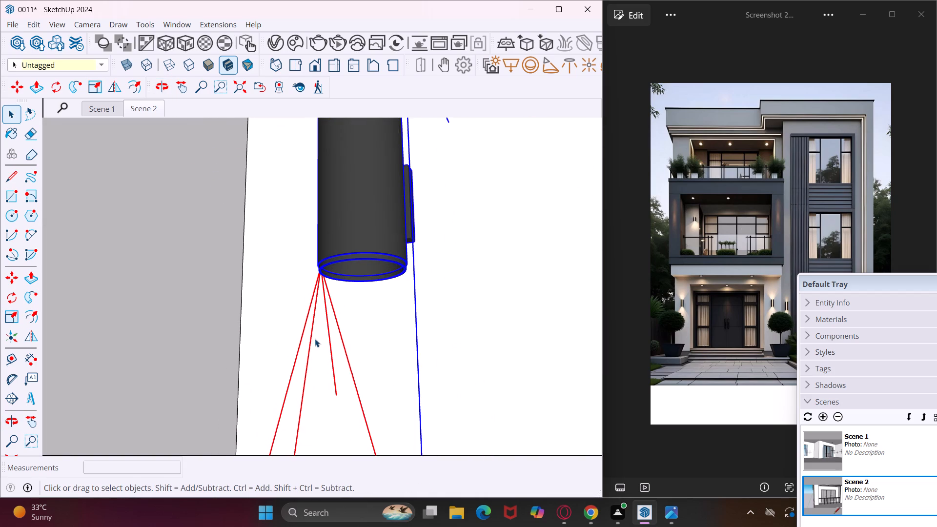
triple_click(310, 334)
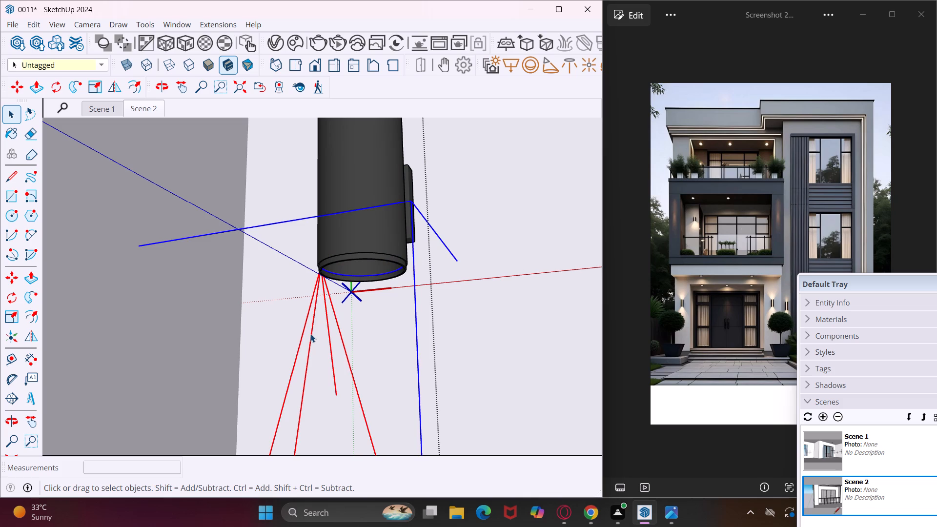
left_click(310, 334)
key("m")
left_click(424, 296)
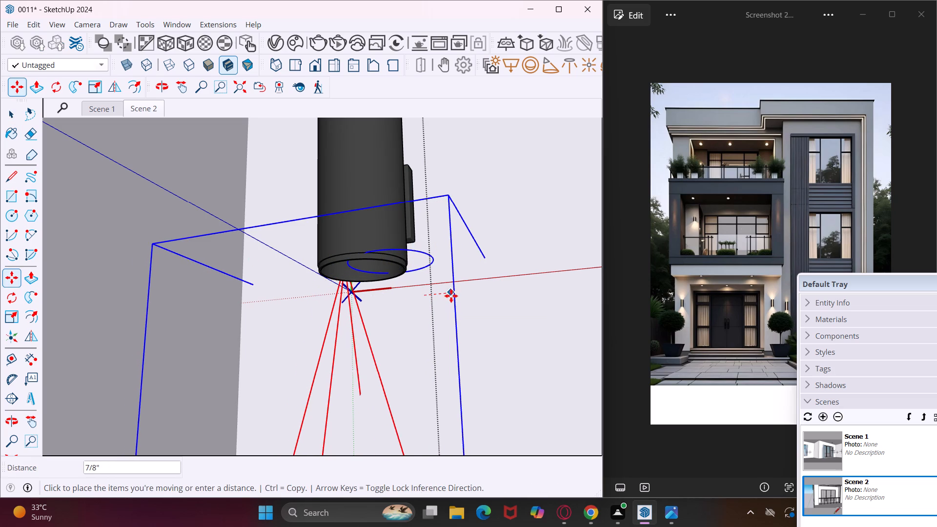
left_click(475, 286)
scroll(438, 302, "up", 3)
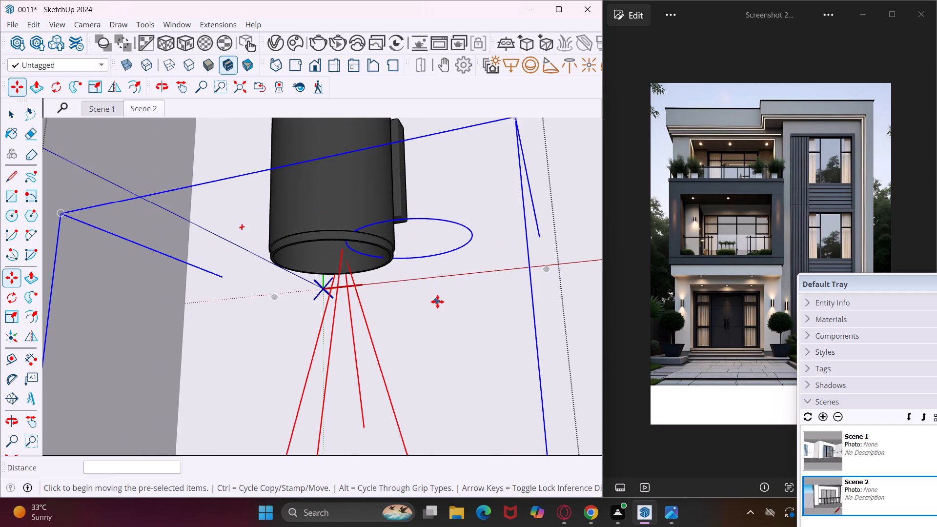
middle_click_drag(437, 302, 434, 255)
left_click(436, 258)
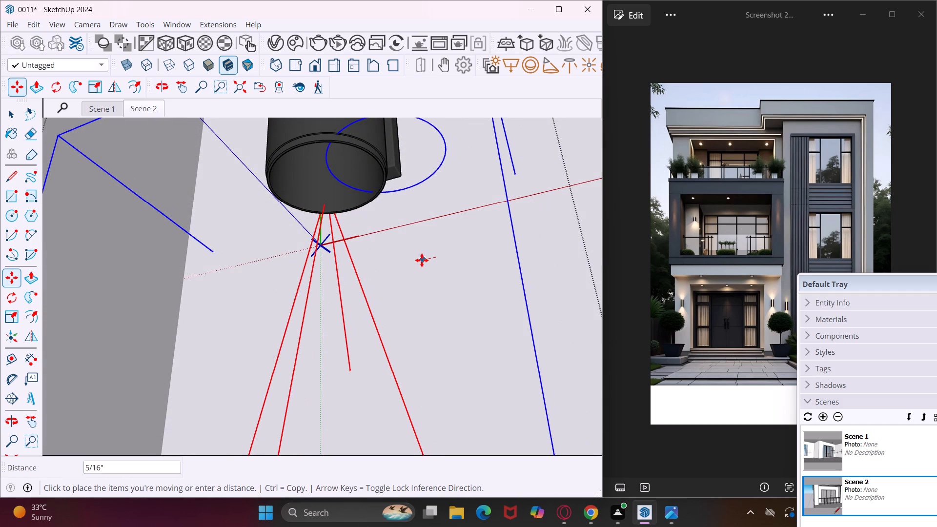
left_click(422, 260)
Shift the spot light relative to the cylindrical body with freehand moves of about 15/16" and 1 1/8".
middle_click_drag(427, 257, 450, 236)
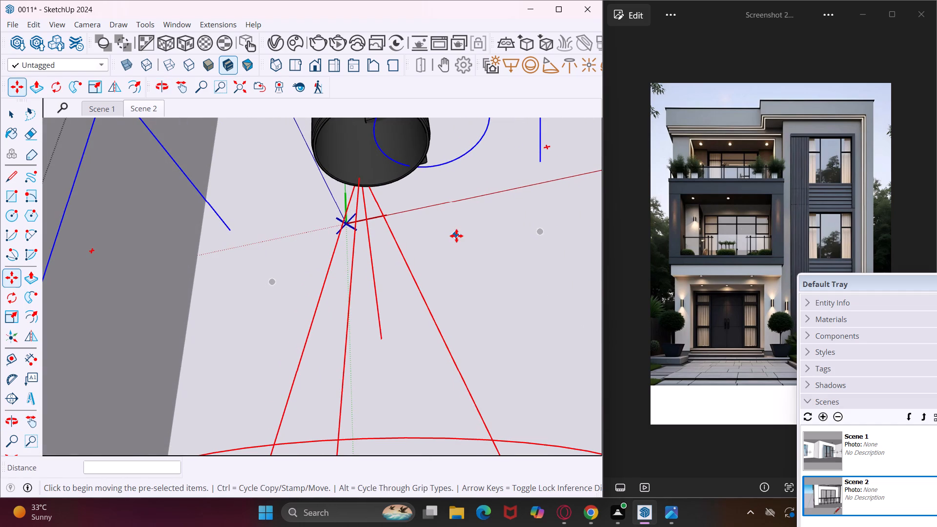
middle_click_drag(460, 238, 352, 290)
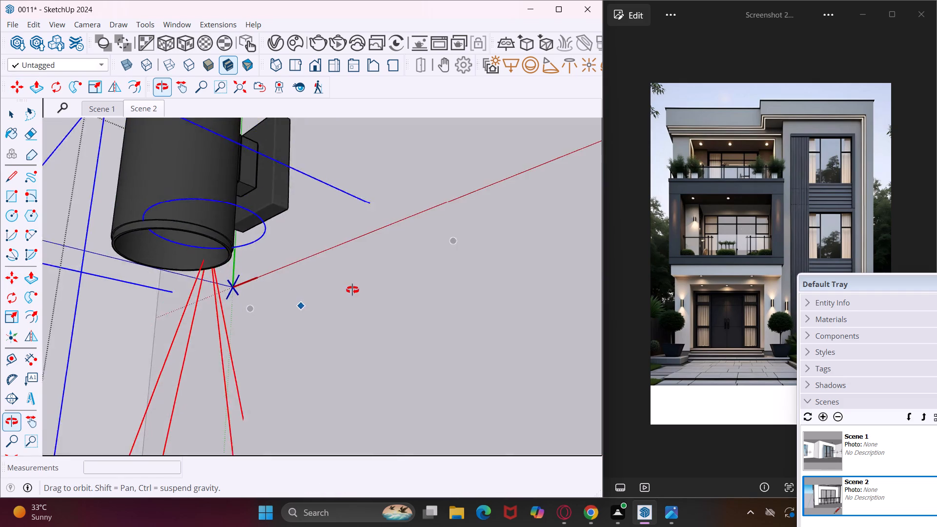
middle_click_drag(352, 290, 339, 299)
left_click(364, 291)
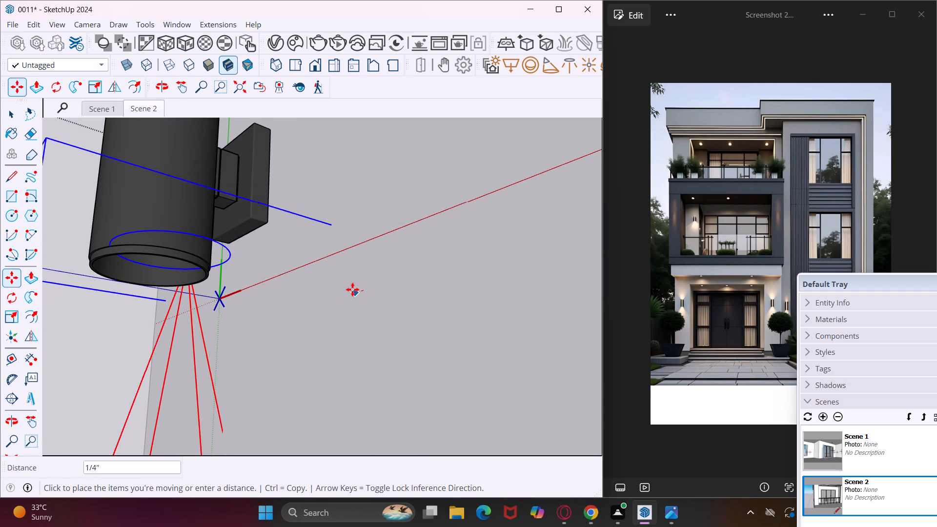
middle_click_drag(350, 289, 357, 306)
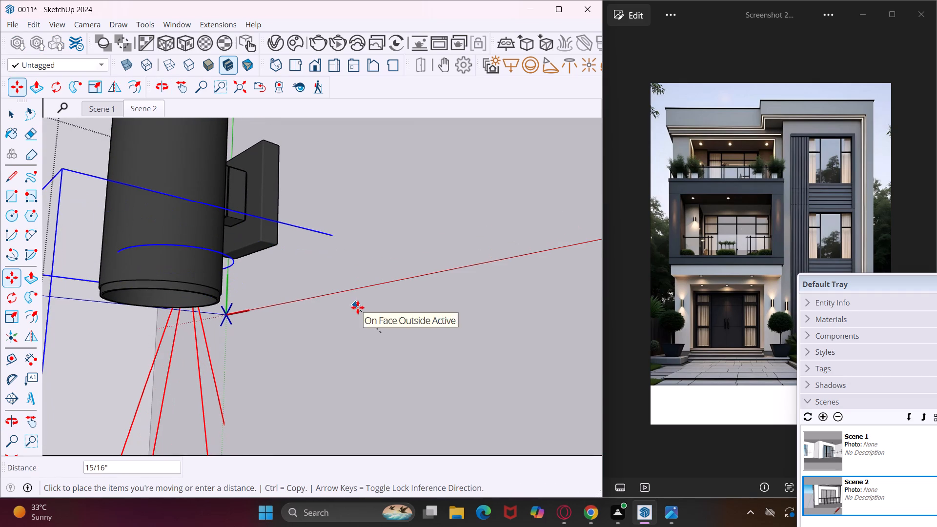
left_click_drag(358, 307, 347, 310)
left_click(360, 314)
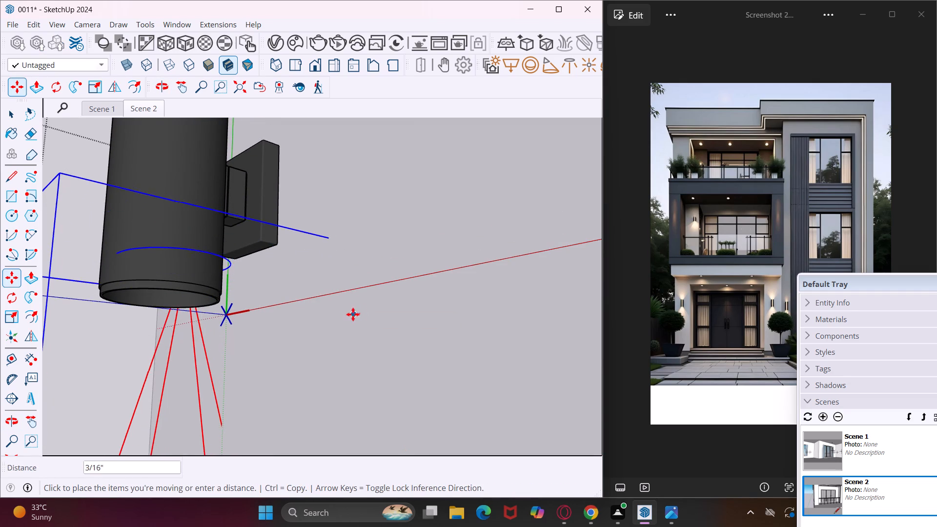
middle_click_drag(352, 321, 370, 365)
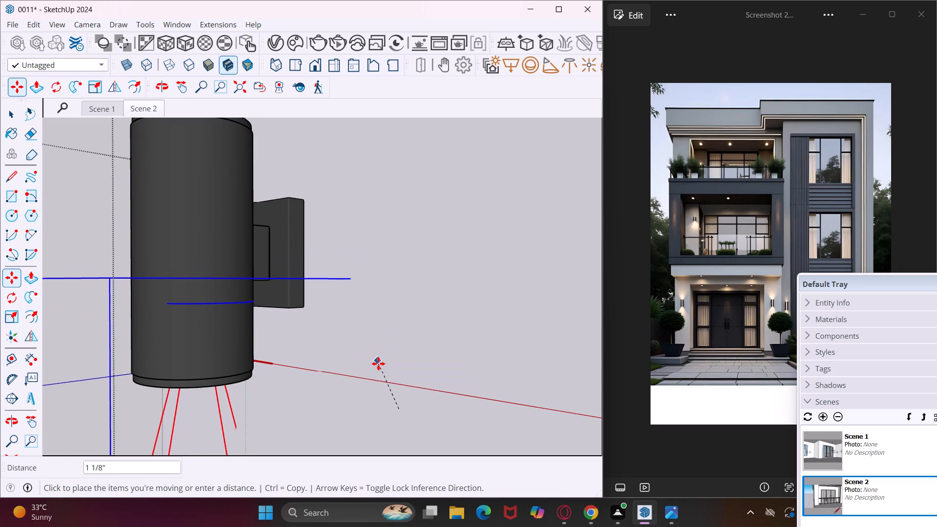
left_click(378, 364)
Align the spot light in the cylinder's bottom opening: move it sideways about 1 5/16", then lower it about 3/4" and another 7/16".
middle_click_drag(378, 364, 481, 275)
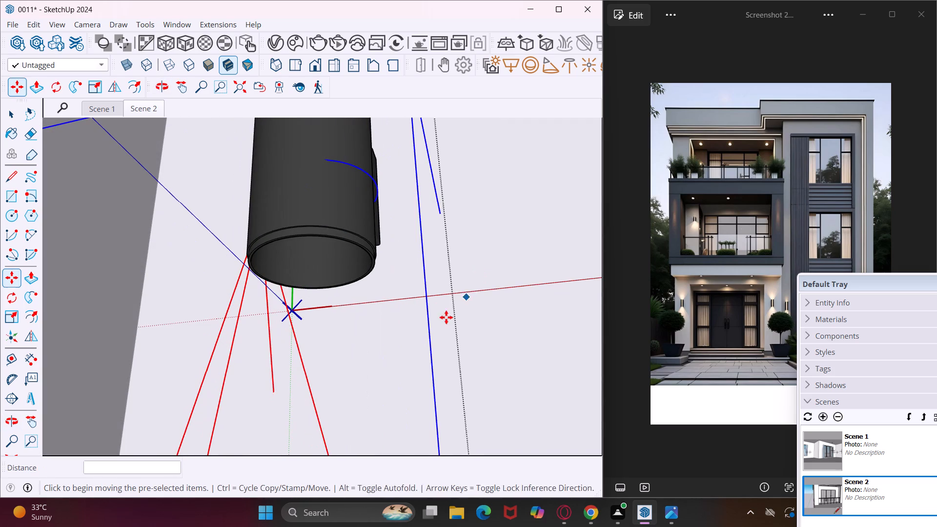
left_click(402, 359)
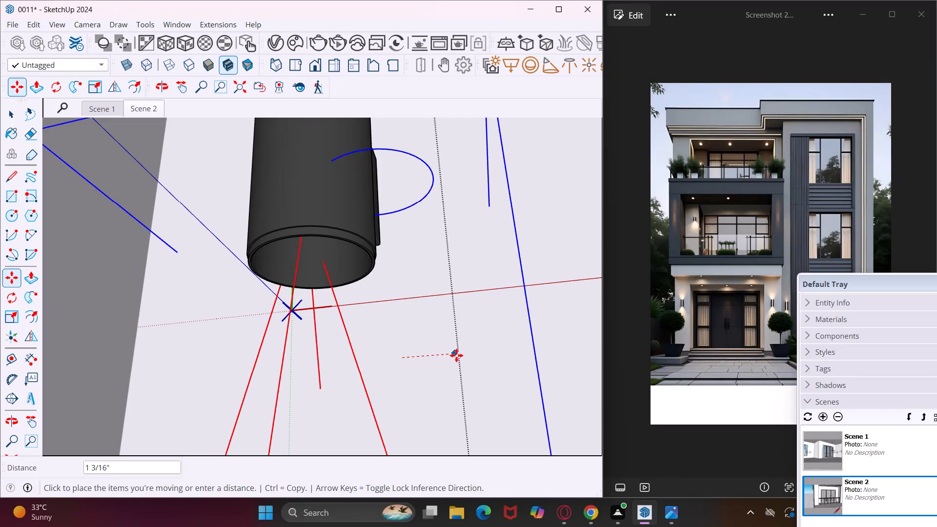
left_click(461, 354)
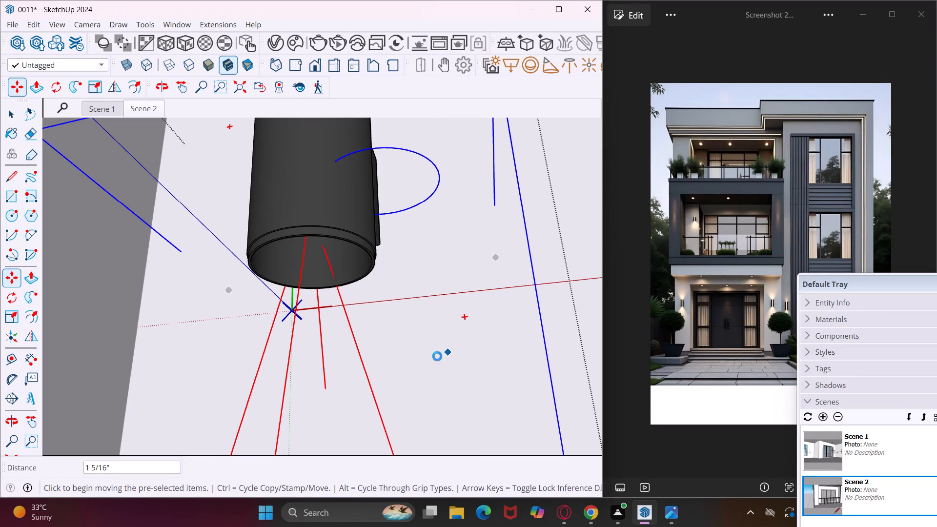
left_click(426, 268)
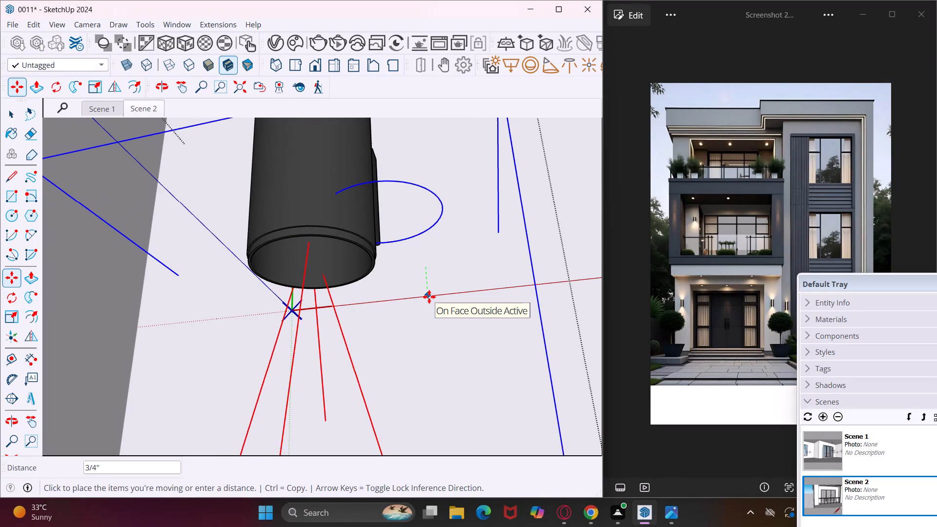
left_click(429, 297)
middle_click_drag(429, 290, 428, 310)
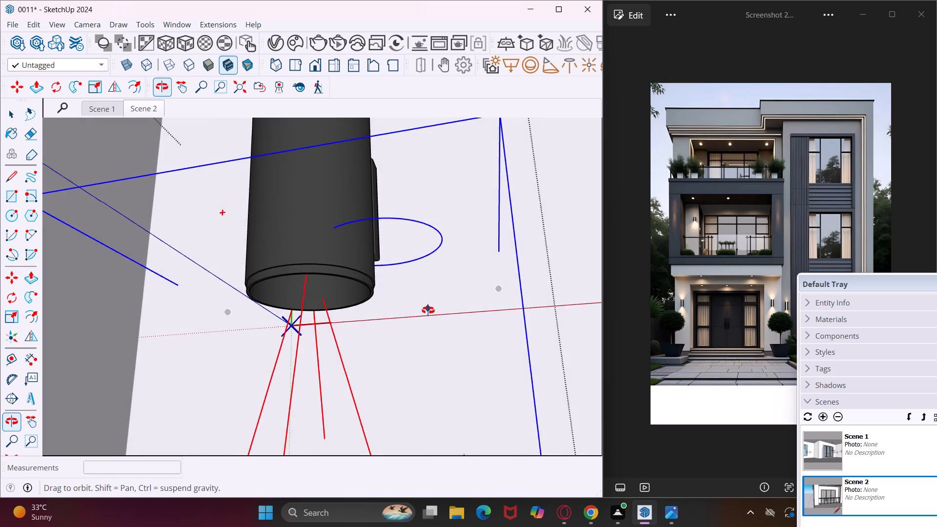
middle_click_drag(428, 310, 428, 311)
left_click(429, 296)
left_click(435, 312)
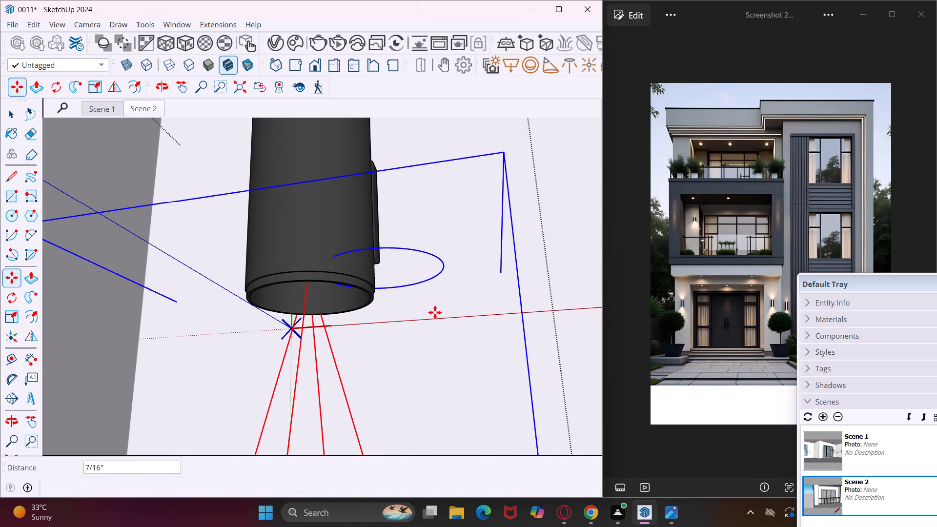
Mirror a copy of the spot light to the cylinder's top across a horizontal plane offset about 6 5/8", and leave the fixture's editing.
middle_click_drag(437, 313, 443, 343)
scroll(443, 341, "down", 4)
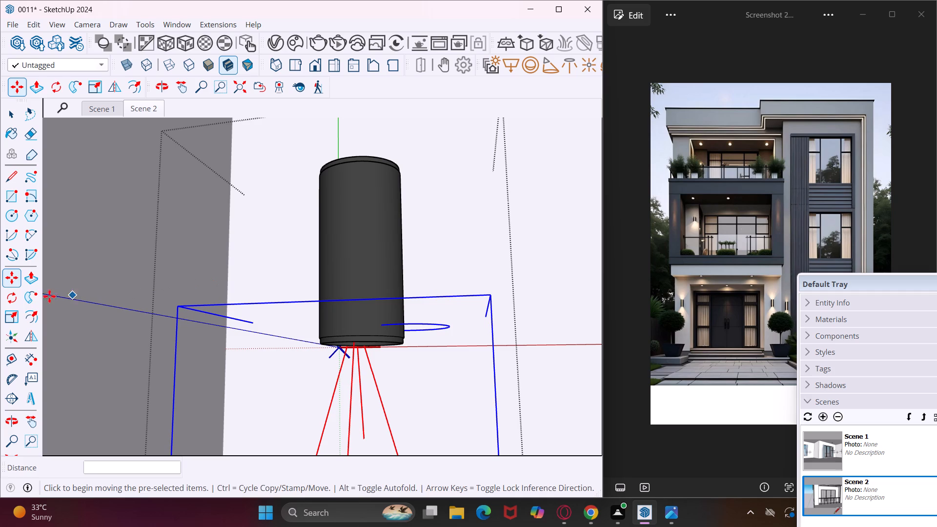
left_click(30, 339)
scroll(381, 240, "down", 4)
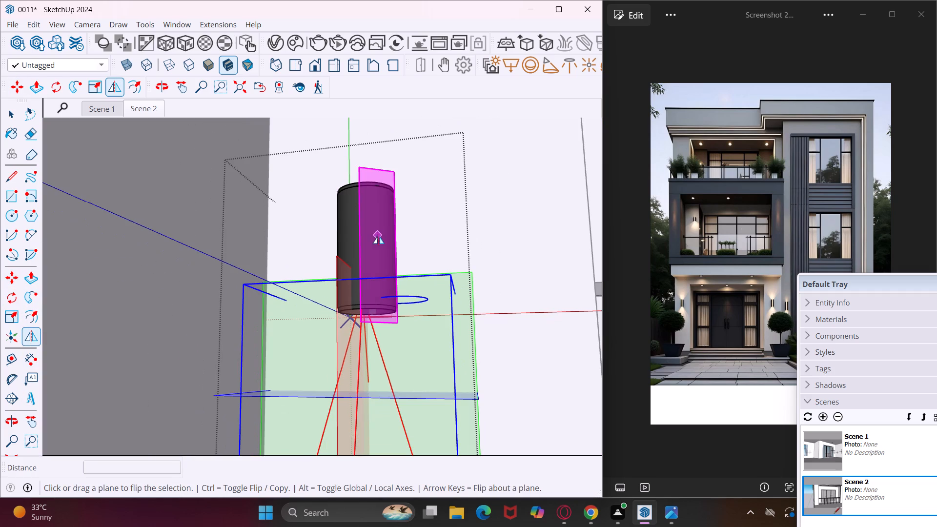
left_click_drag(392, 397, 389, 292)
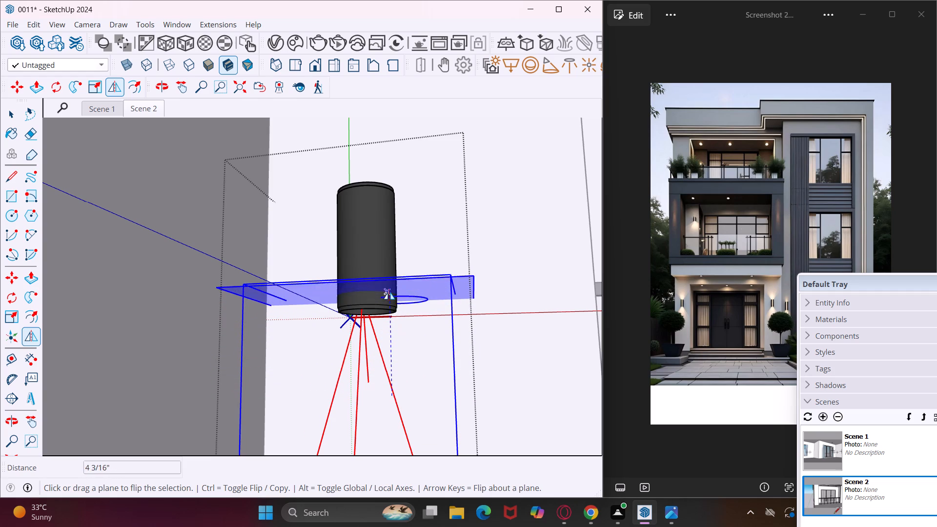
left_click_drag(389, 292, 389, 264)
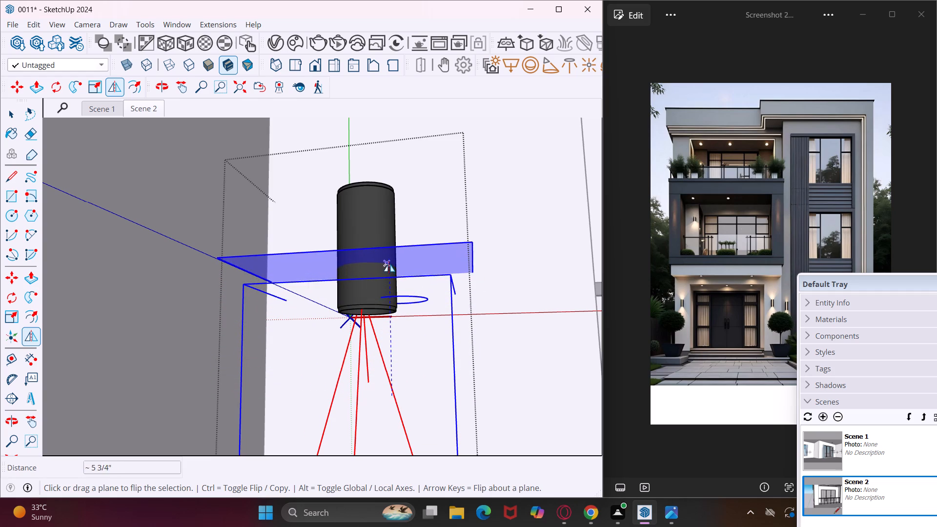
left_click_drag(389, 264, 390, 246)
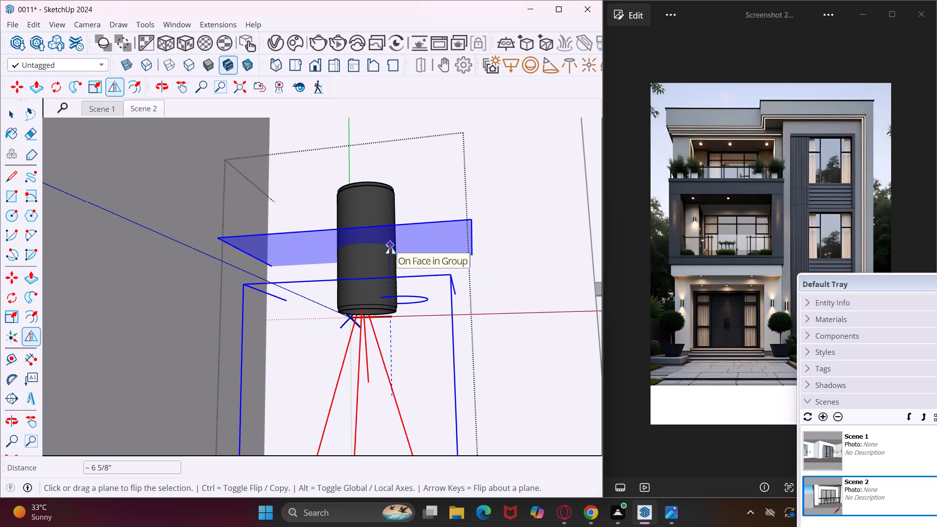
left_click_drag(390, 246, 391, 245)
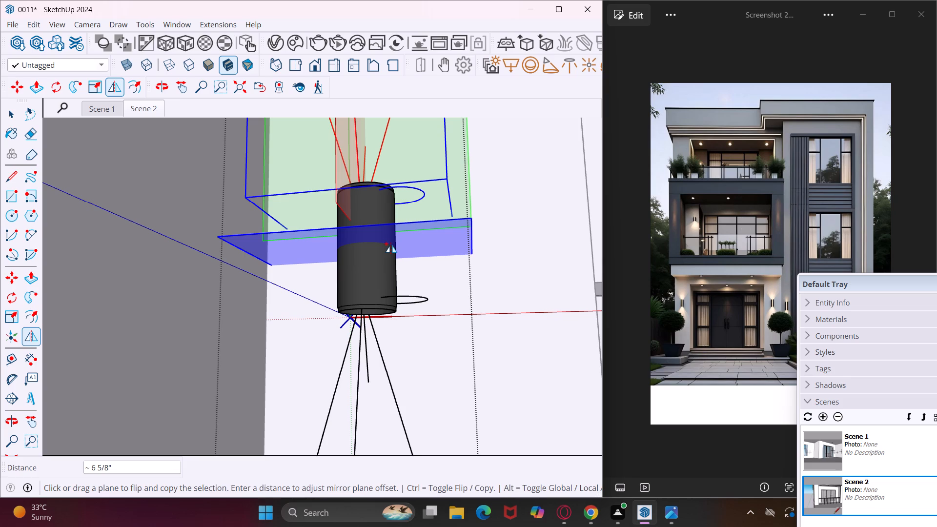
key("Escape")
key("space")
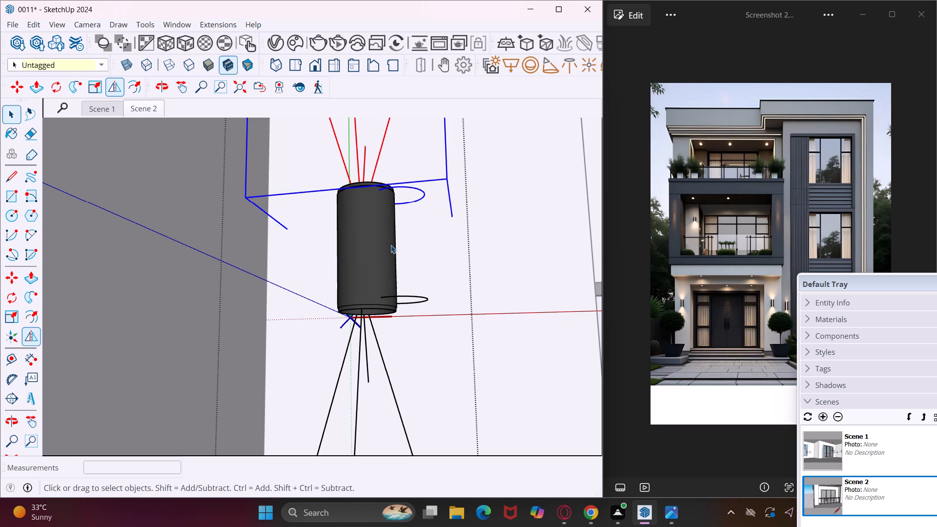
left_click(516, 248)
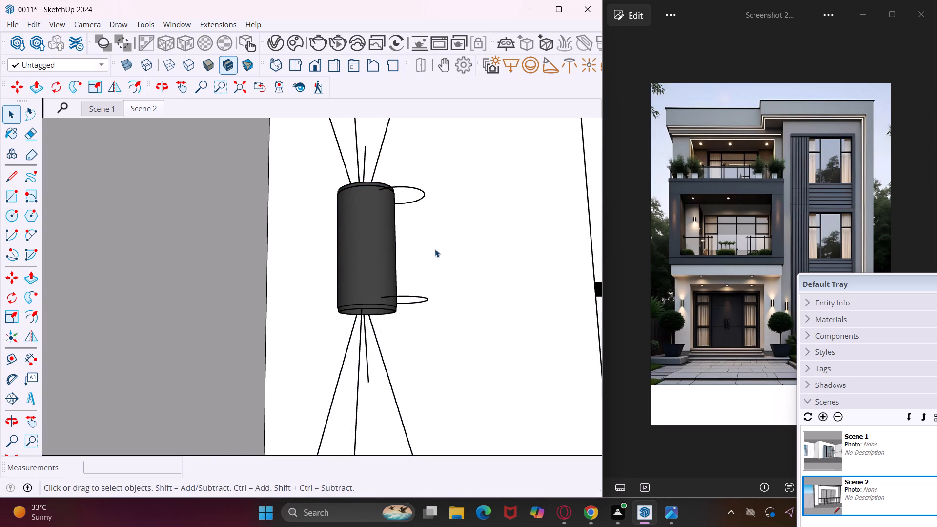
Open the upper spot light's component within the wall light and delete the curved line protruding beside the cylinder.
scroll(414, 196, "up", 4)
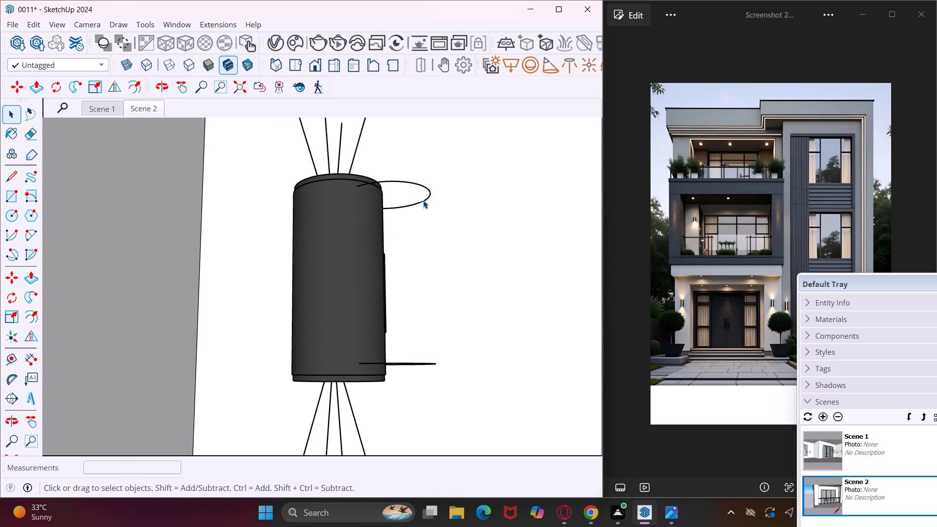
left_click(423, 200)
double_click(423, 200)
left_click(423, 200)
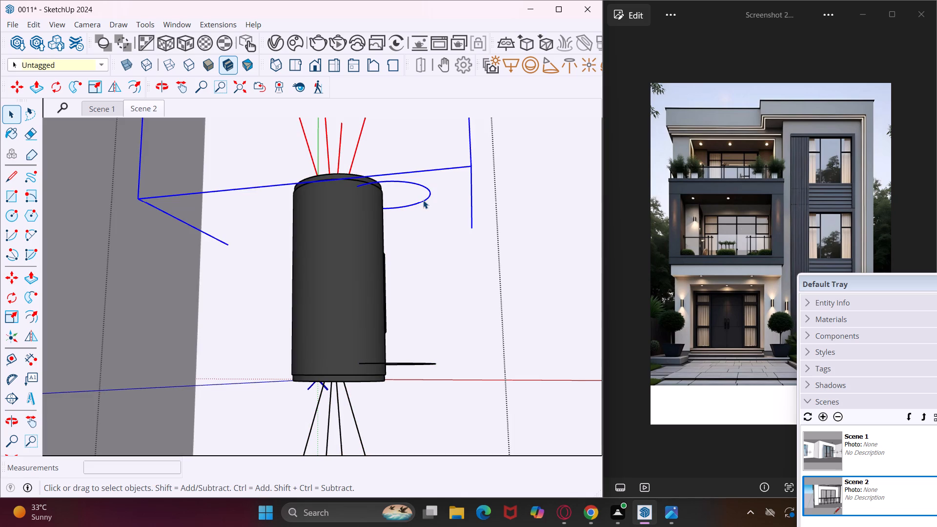
left_click(423, 200)
scroll(423, 200, "up", 8)
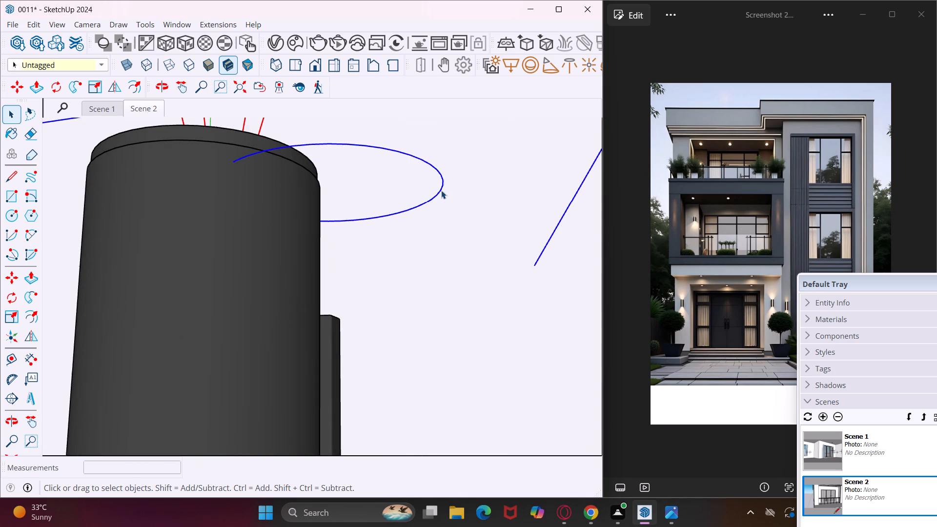
triple_click(441, 186)
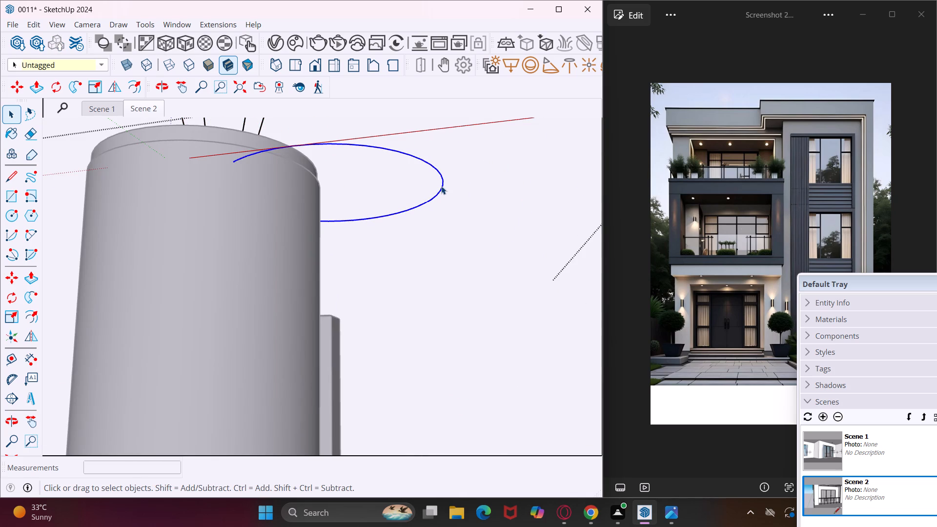
key("Delete")
scroll(441, 186, "down", 10)
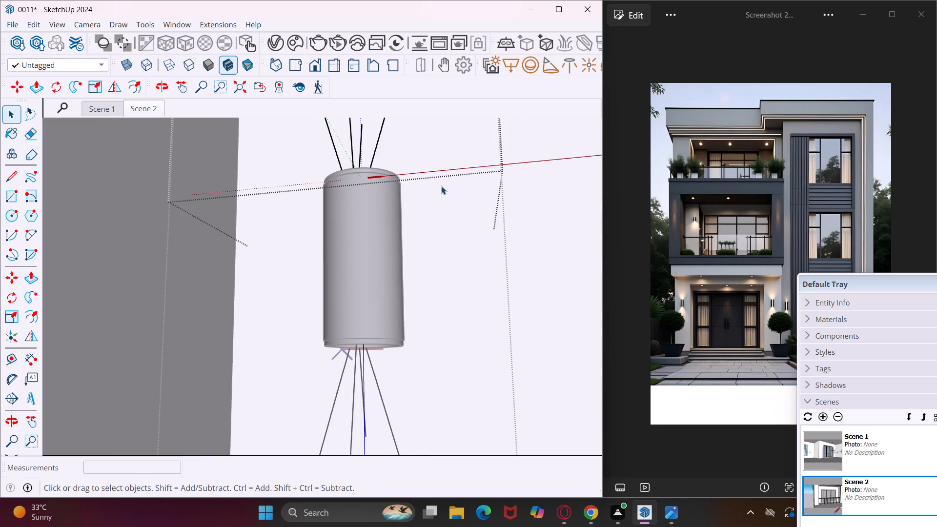
left_click(531, 300)
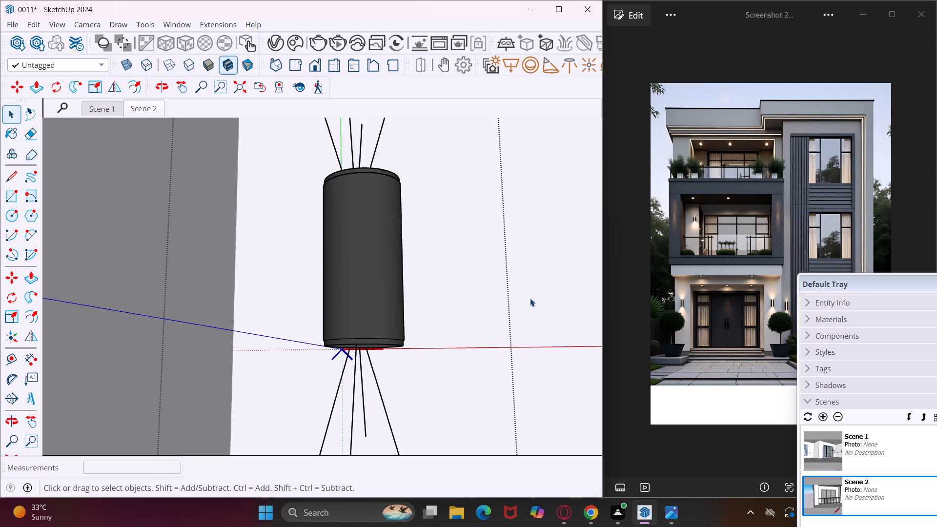
Select the upper spot light and change its V-Ray colour to a pale warm cream with hue 0.157.
scroll(453, 290, "down", 10)
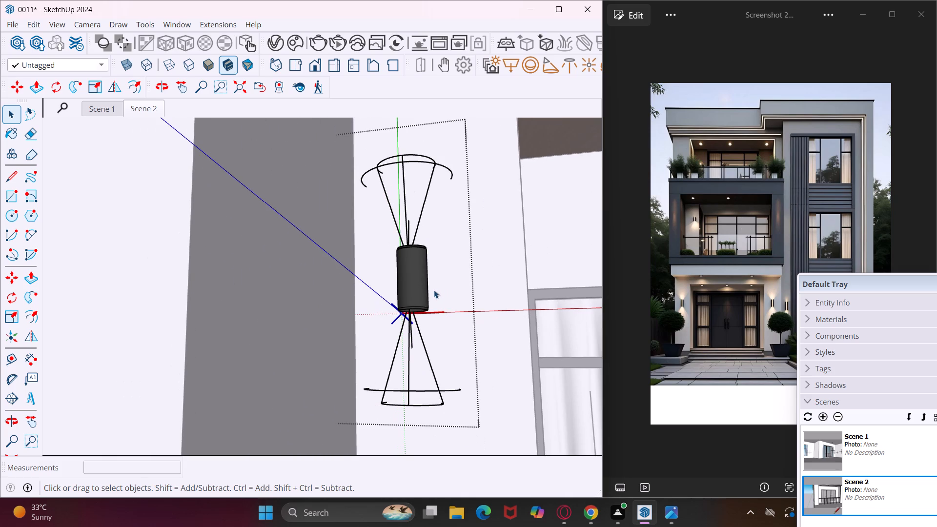
left_click(431, 167)
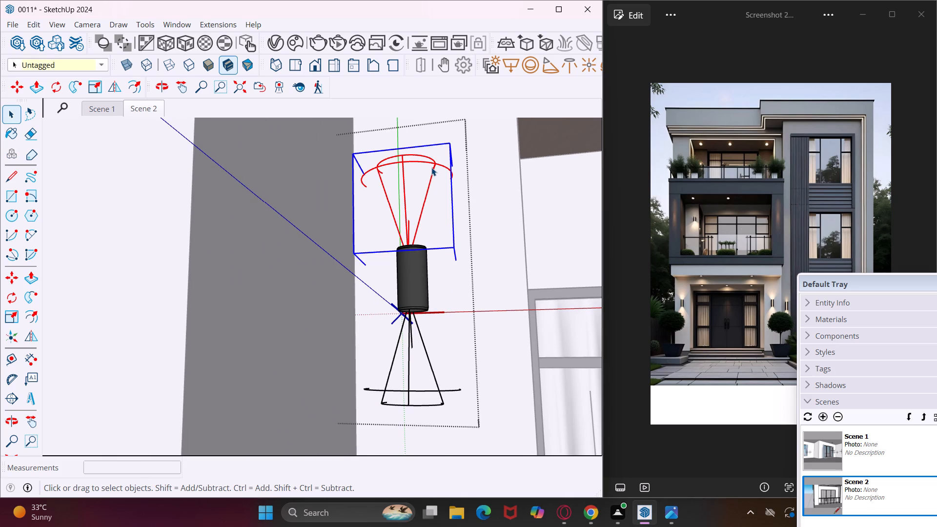
left_click(426, 349, "ctrl")
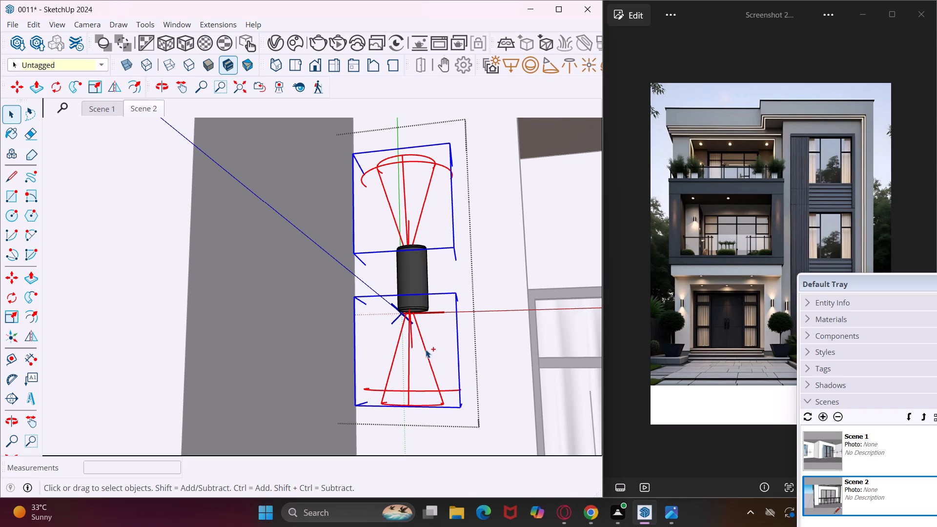
left_click(429, 188)
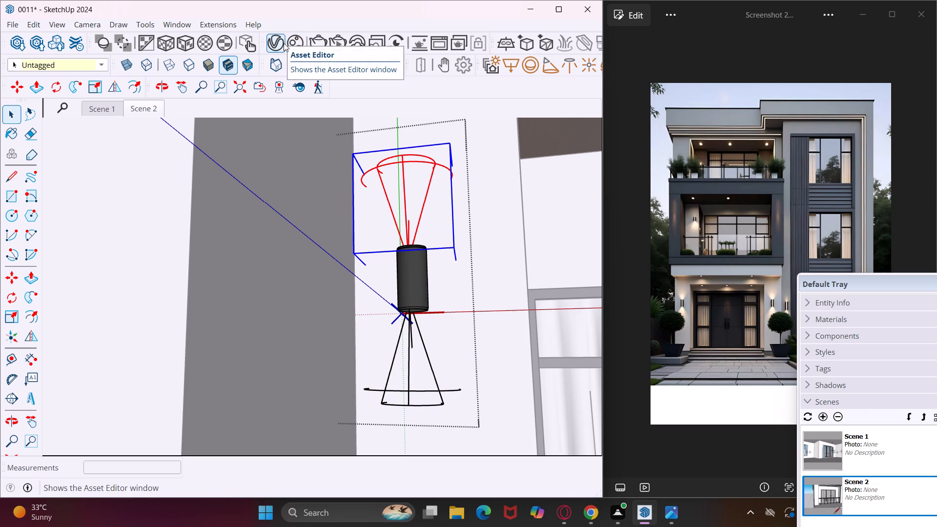
left_click(284, 43)
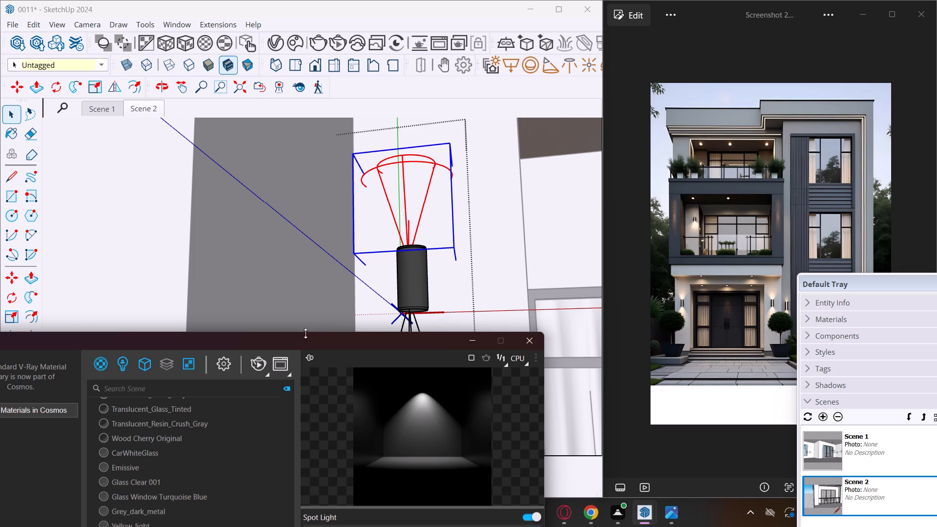
left_click_drag(306, 345, 240, 240)
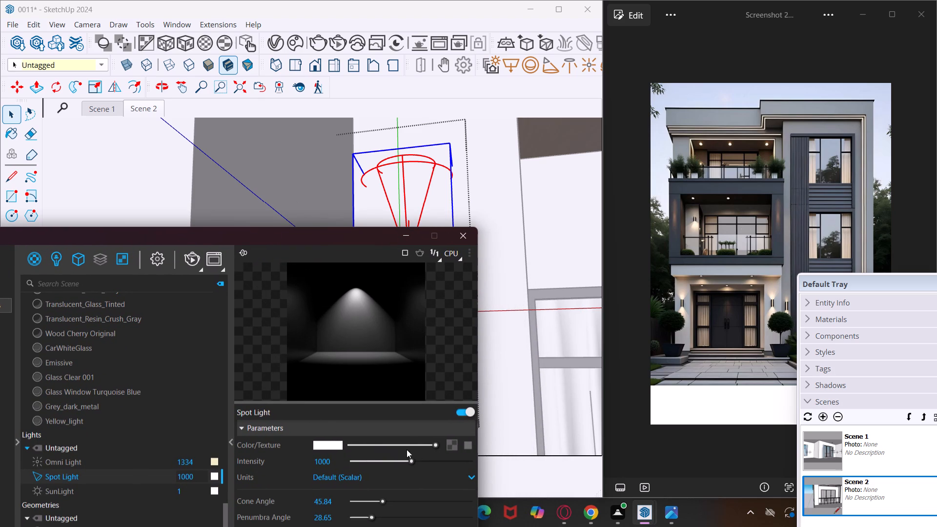
left_click(334, 447)
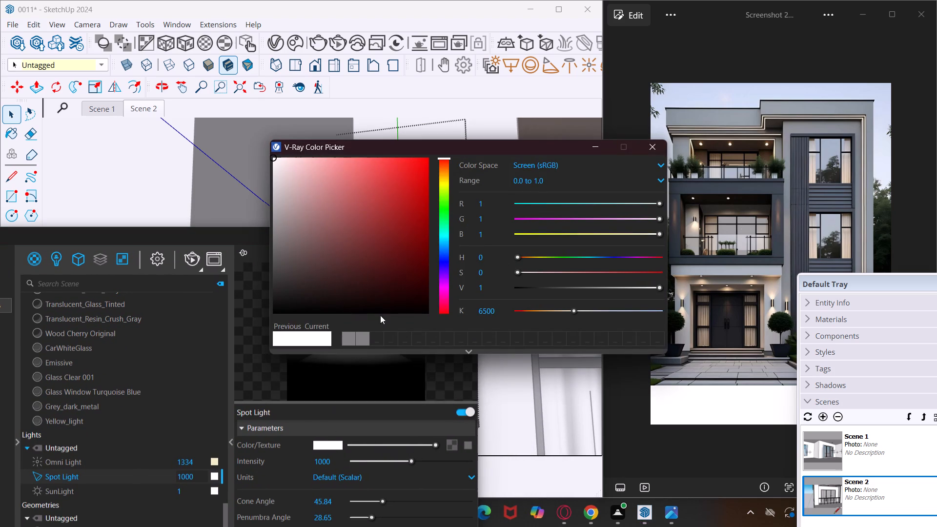
left_click(443, 182)
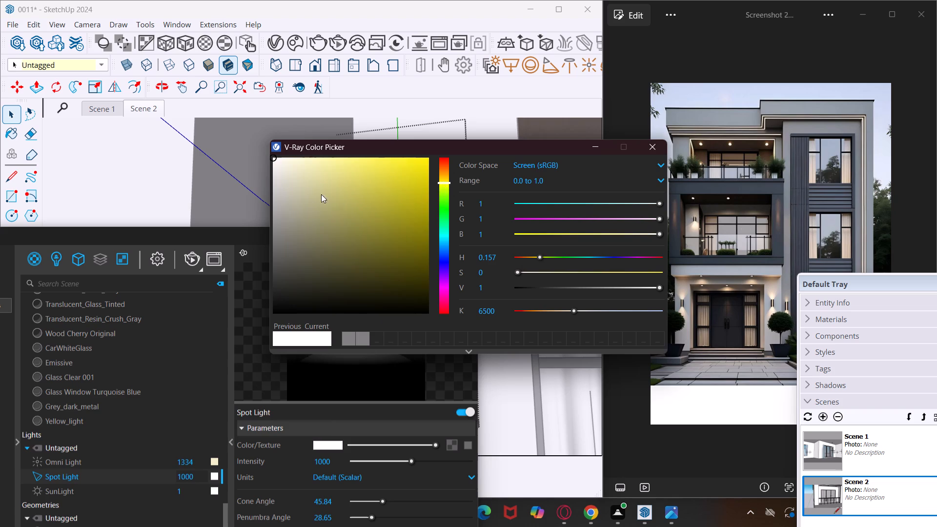
left_click(296, 169)
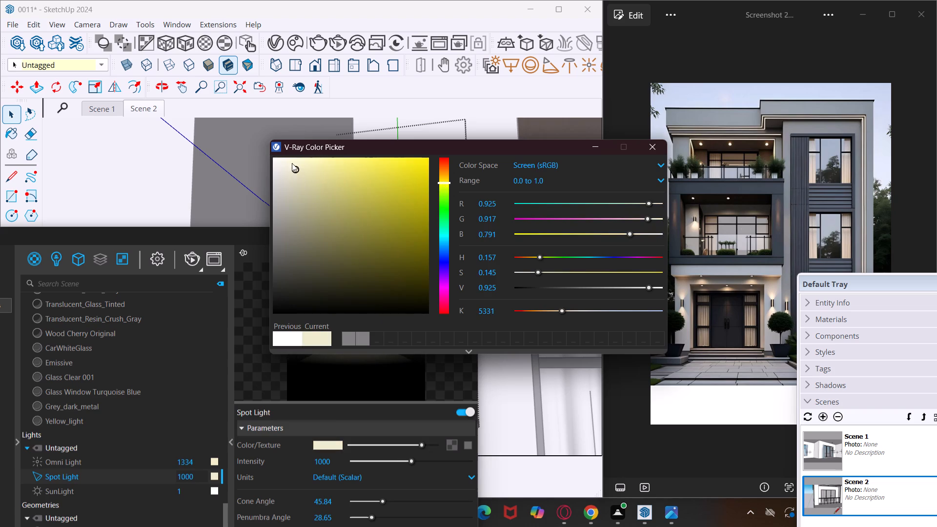
left_click(290, 160)
left_click(294, 173)
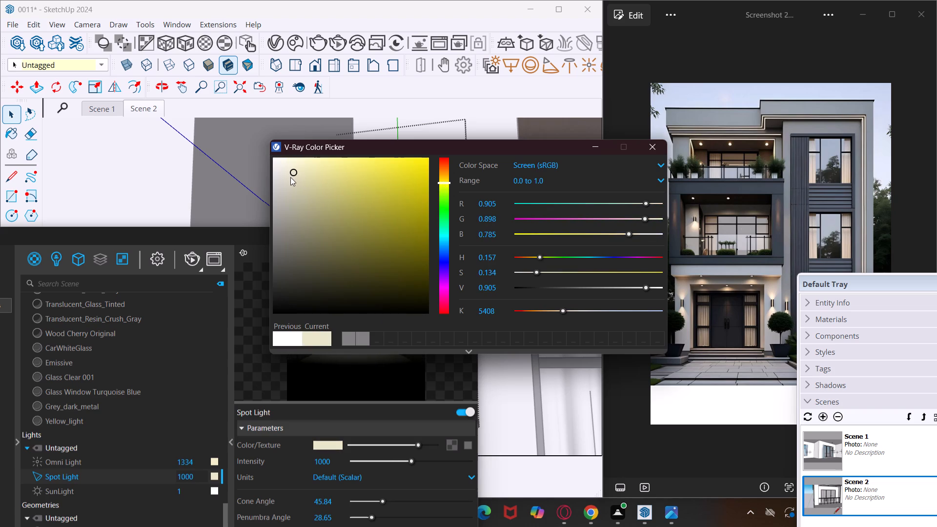
left_click(290, 177)
left_click(591, 146)
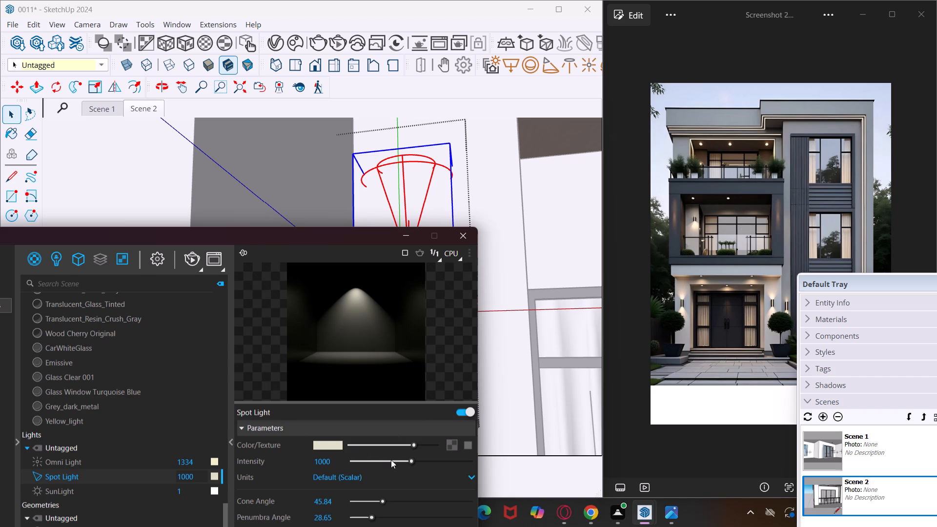
Adjust the spot light's intensity to 1125.3.
left_click_drag(408, 464, 400, 465)
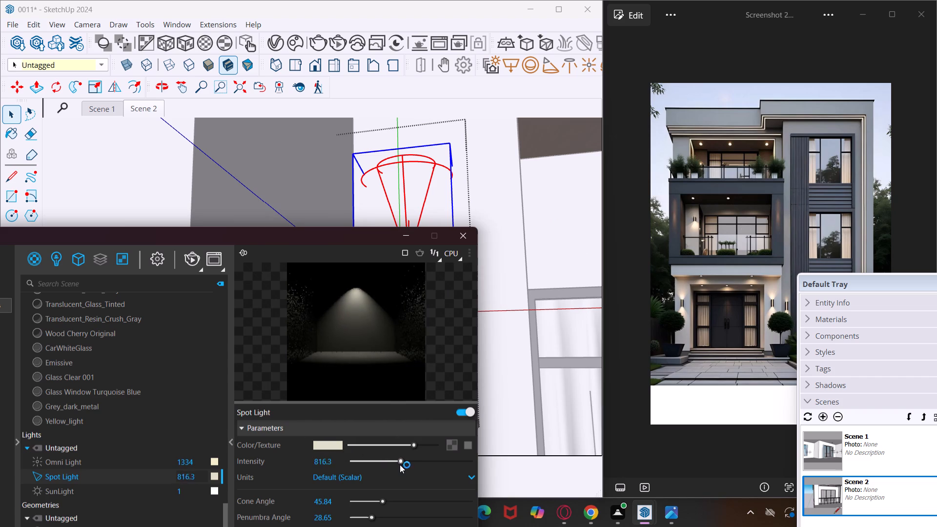
left_click_drag(400, 465, 393, 466)
left_click_drag(258, 246, 248, 241)
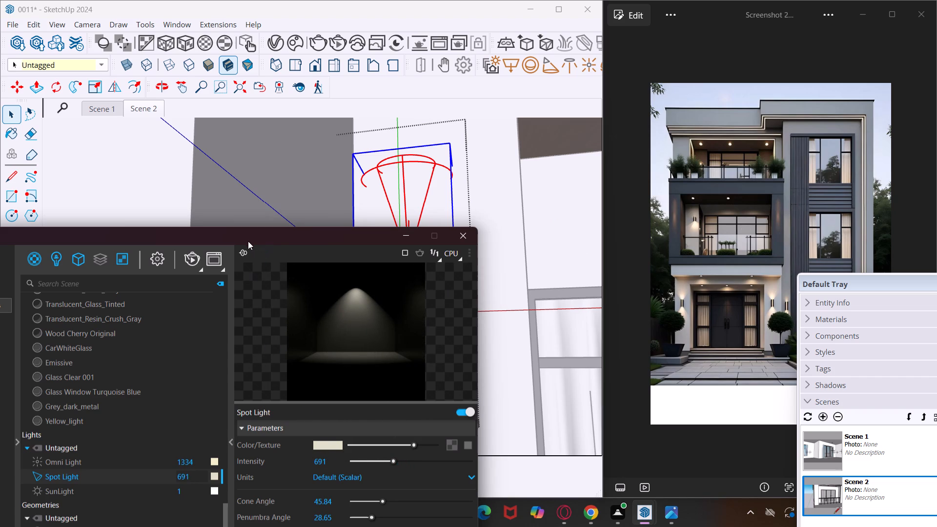
left_click_drag(248, 241, 242, 239)
left_click_drag(394, 463, 402, 464)
left_click_drag(402, 464, 419, 466)
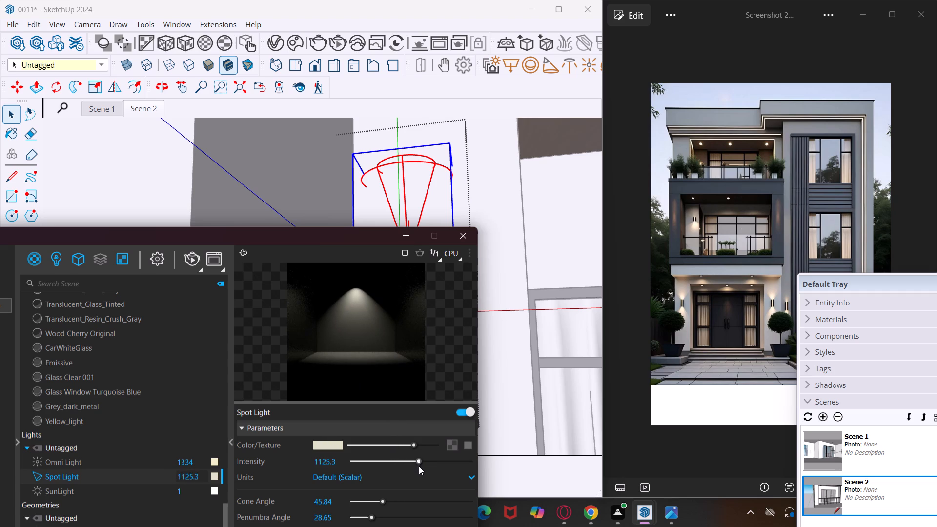
Adjust the spot light's cone angle to 42.65 and its penumbra angle to 26.87.
left_click_drag(384, 504, 393, 504)
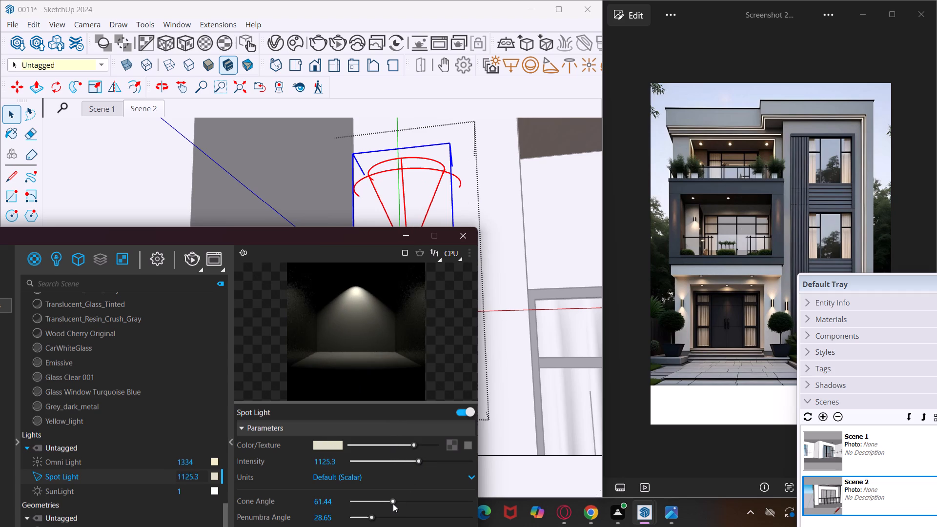
left_click_drag(393, 504, 381, 503)
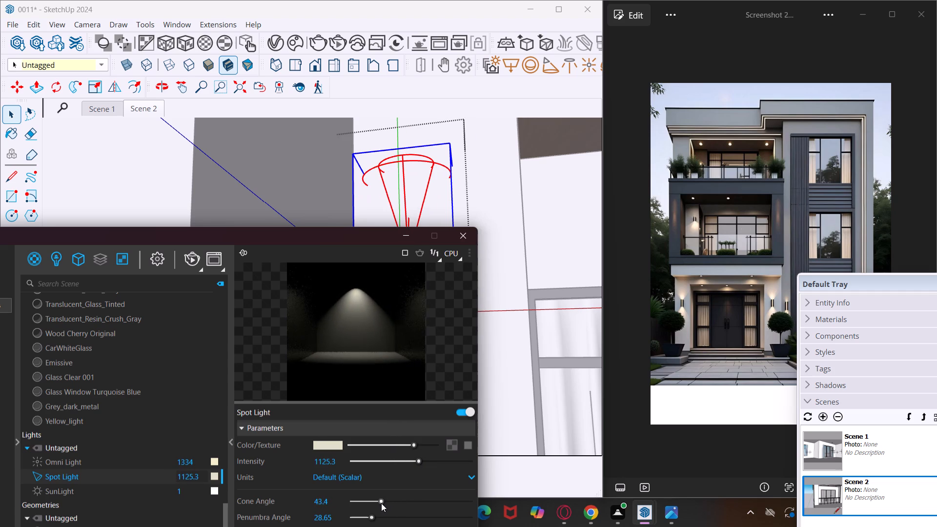
left_click_drag(381, 503, 378, 503)
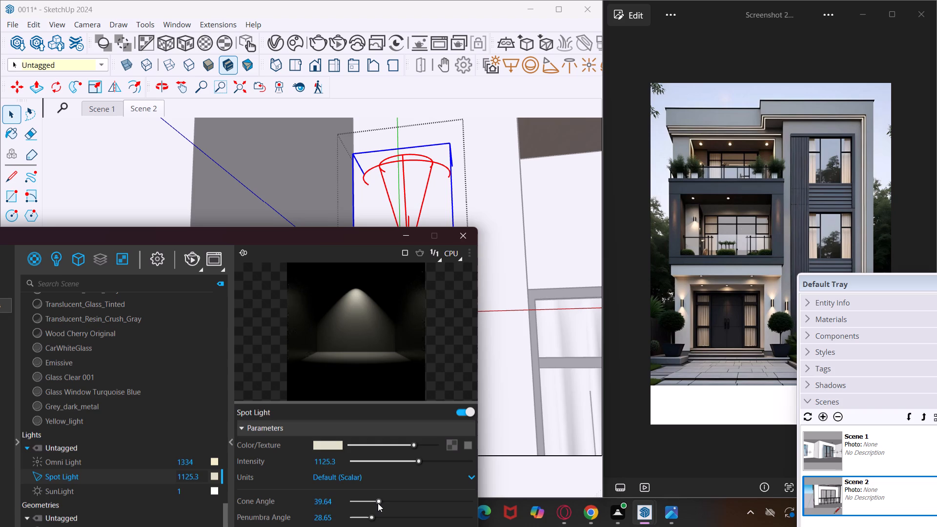
left_click_drag(378, 503, 376, 502)
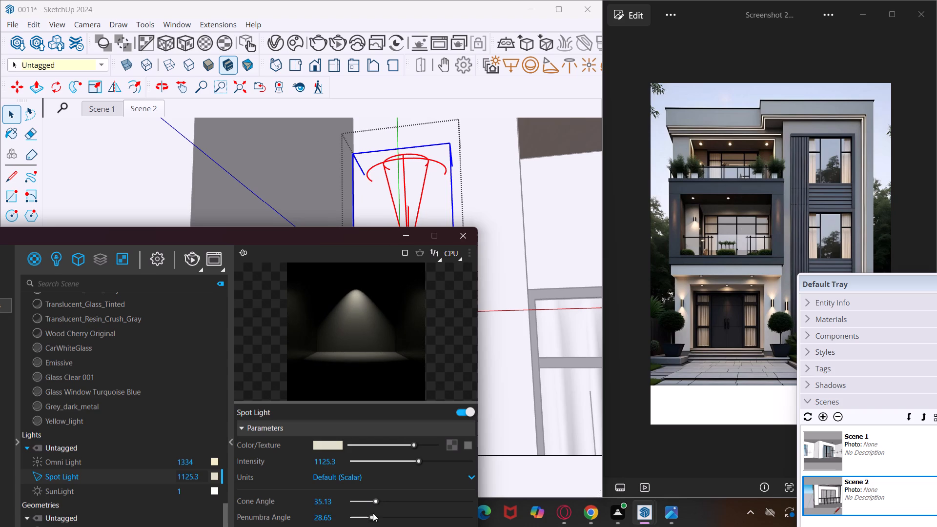
left_click_drag(373, 513, 359, 511)
left_click_drag(359, 511, 401, 511)
left_click(368, 519)
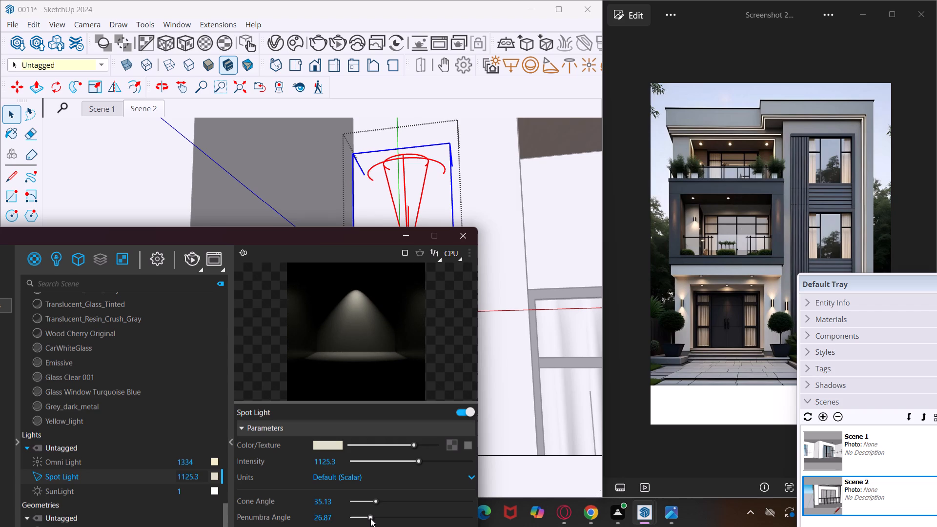
left_click_drag(374, 502, 376, 502)
left_click_drag(376, 502, 381, 501)
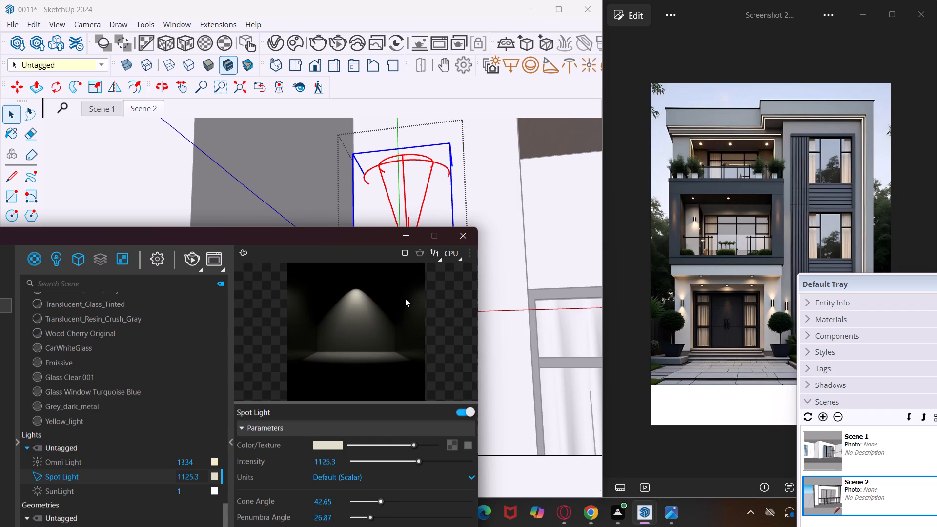
Run a V-Ray test render of the balcony's cylindrical wall light, then stop it and close the frame buffer.
left_click_drag(369, 235, 363, 250)
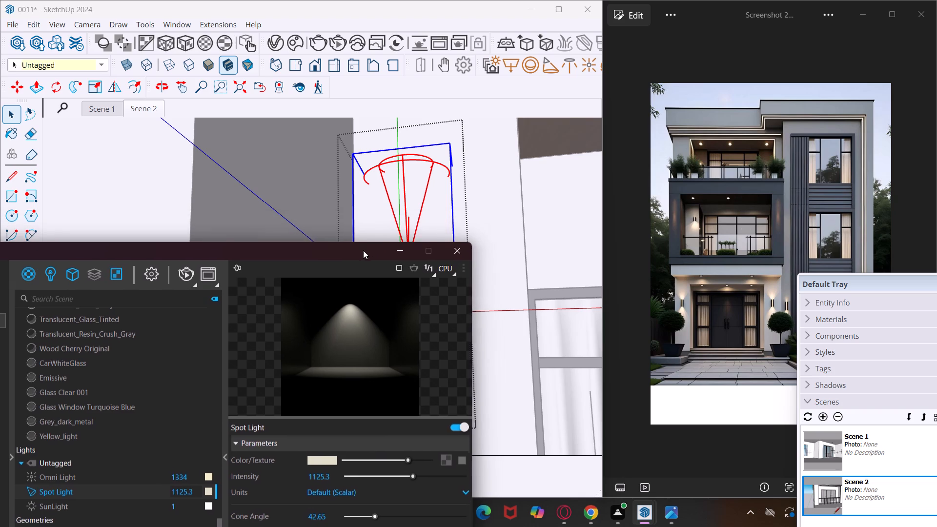
left_click_drag(363, 250, 287, 267)
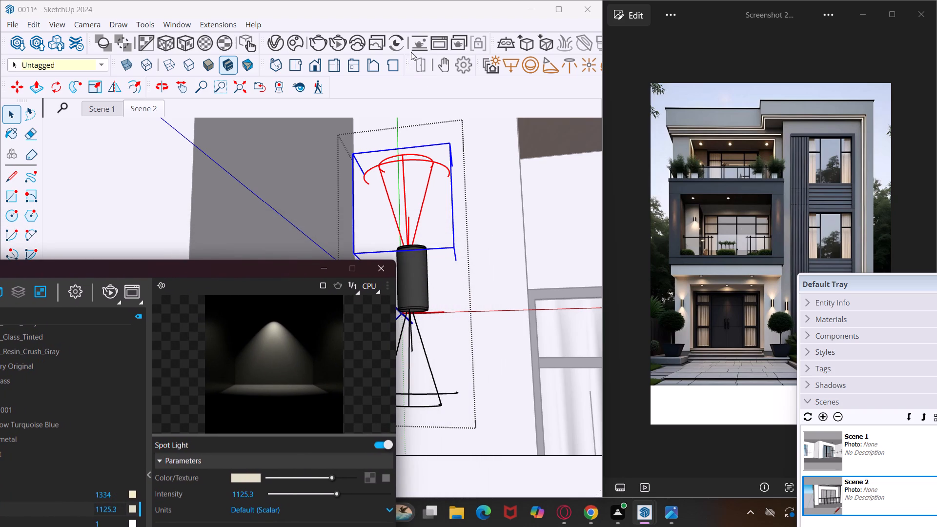
left_click(322, 43)
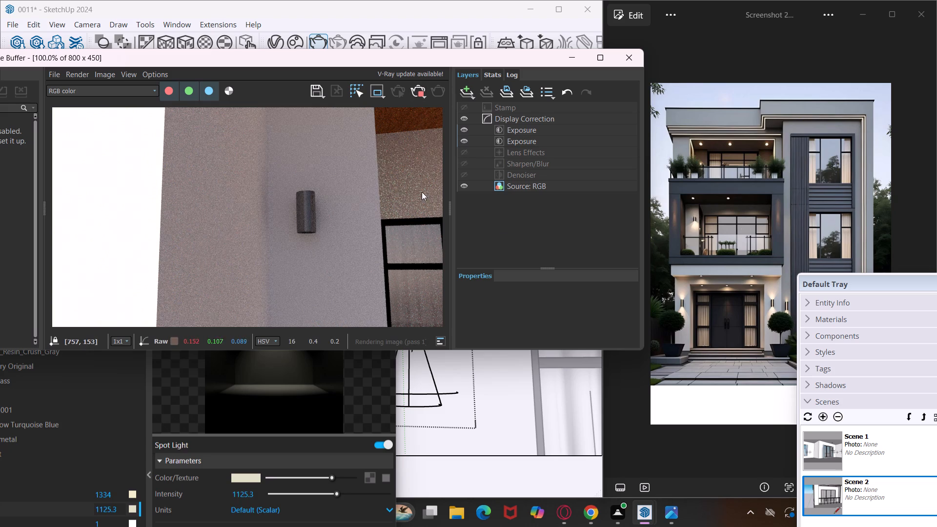
left_click(413, 89)
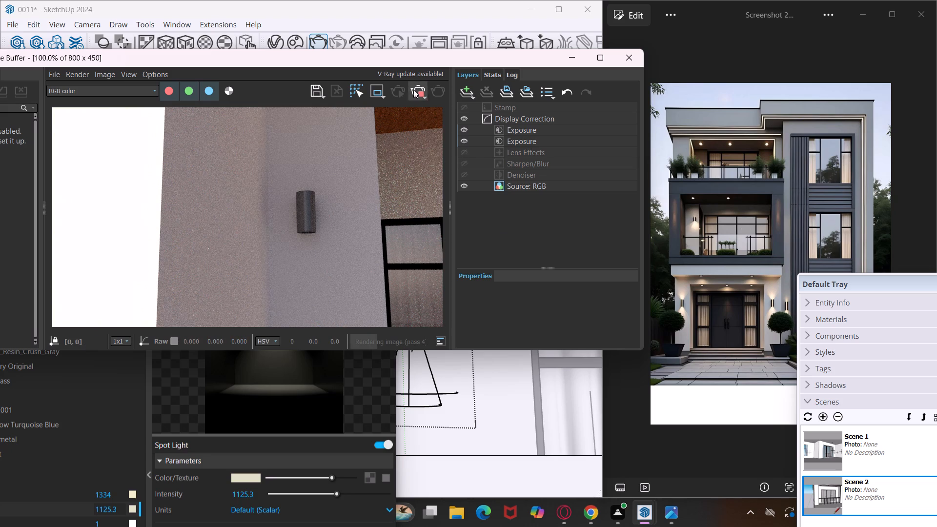
left_click(630, 54)
Leave the wall light component and rerun the V-Ray test renders to examine its glow on the wall.
left_click(310, 46)
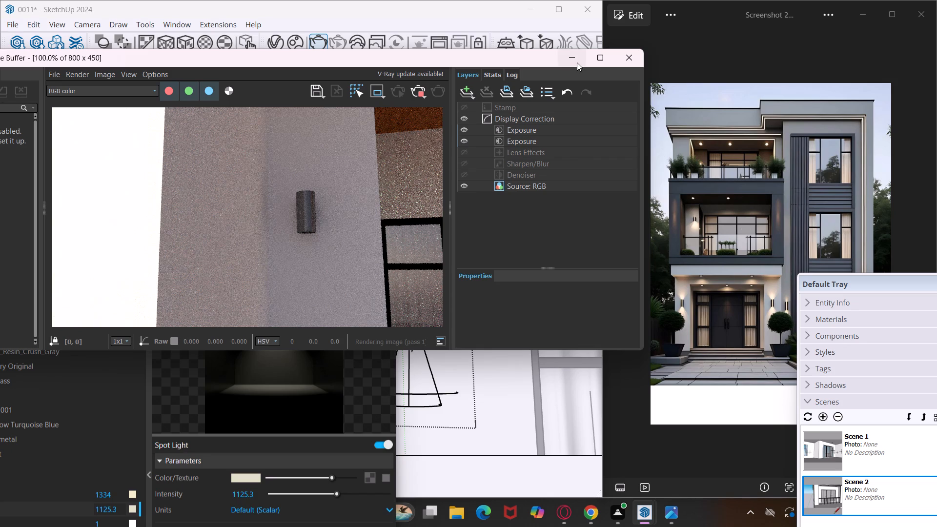
left_click(577, 62)
left_click(520, 252)
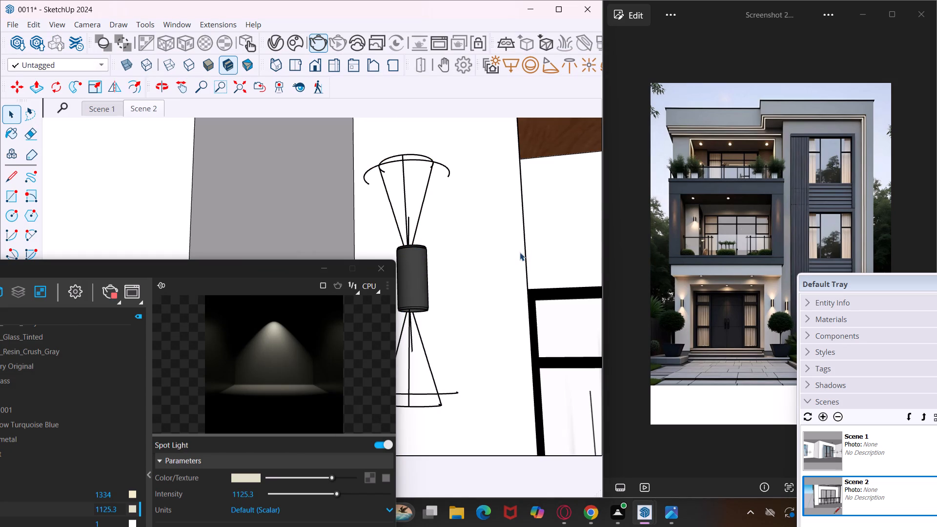
double_click(309, 41)
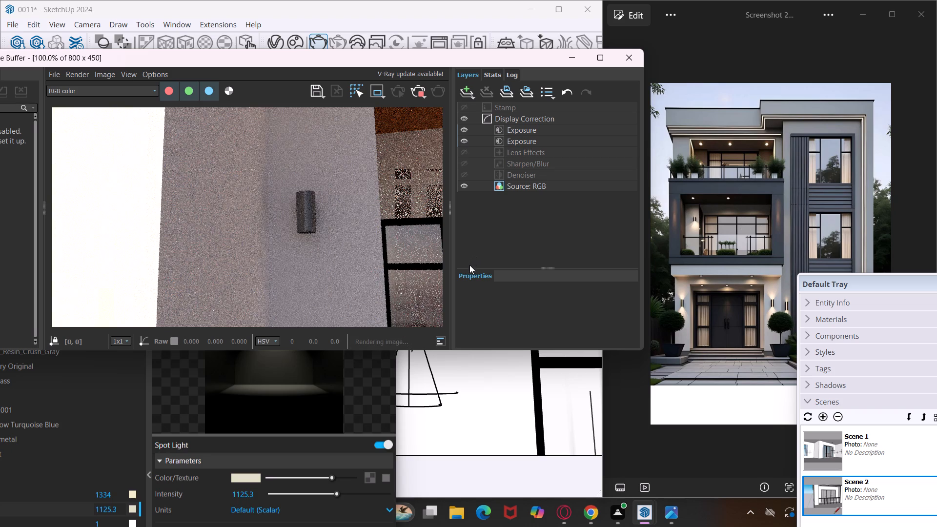
left_click(565, 65)
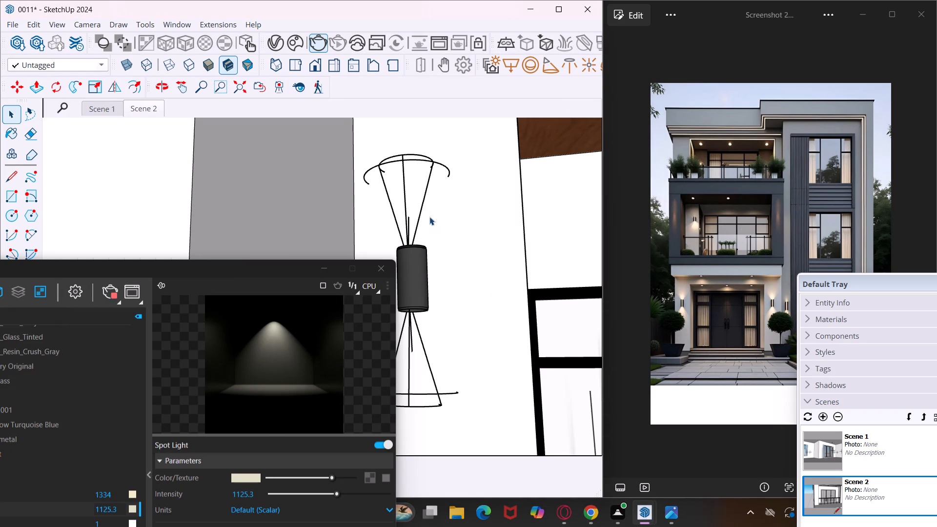
left_click(420, 203)
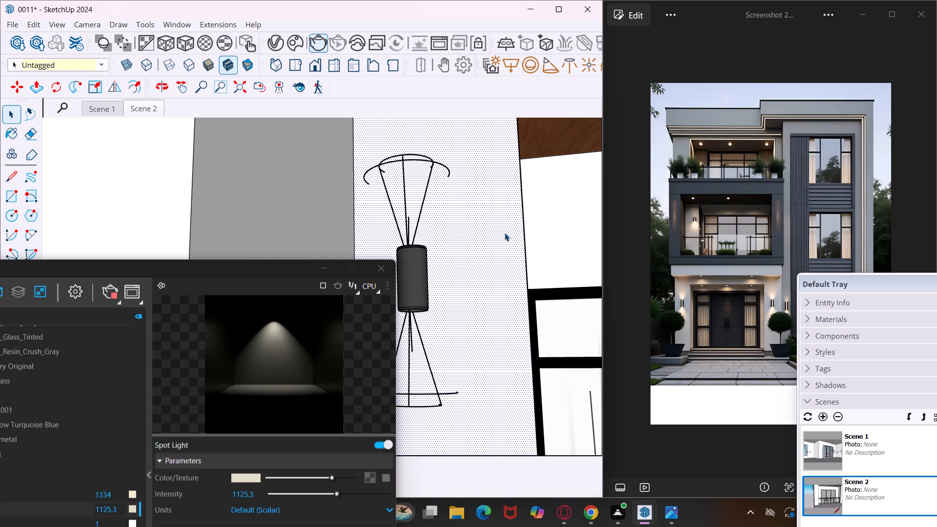
left_click(505, 233)
double_click(555, 263)
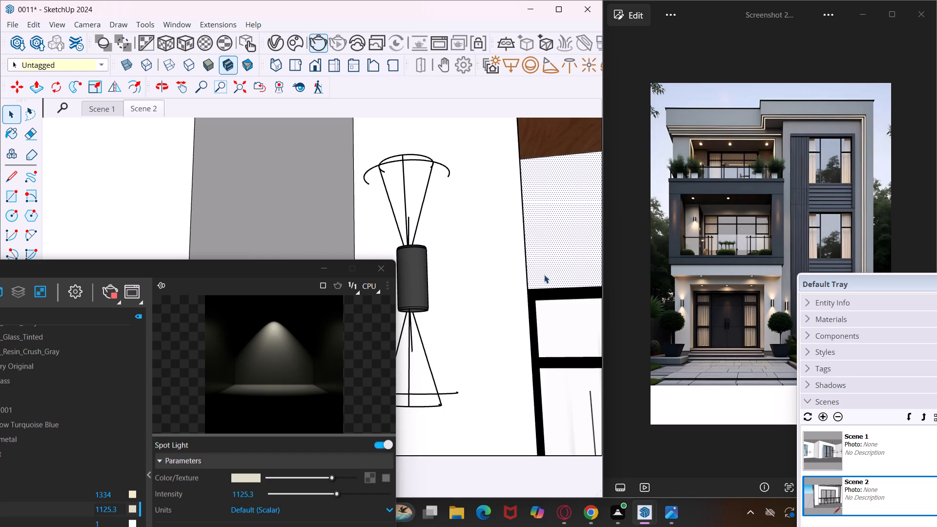
double_click(324, 41)
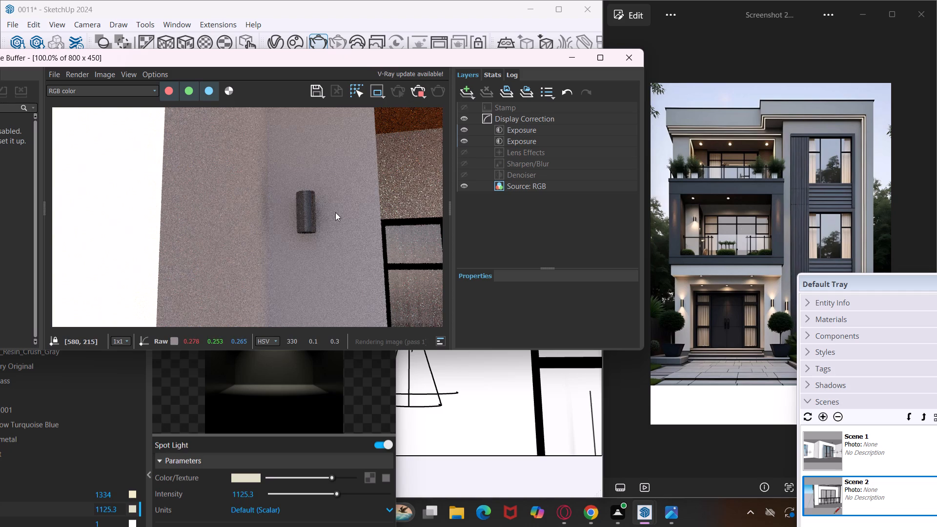
left_click(568, 59)
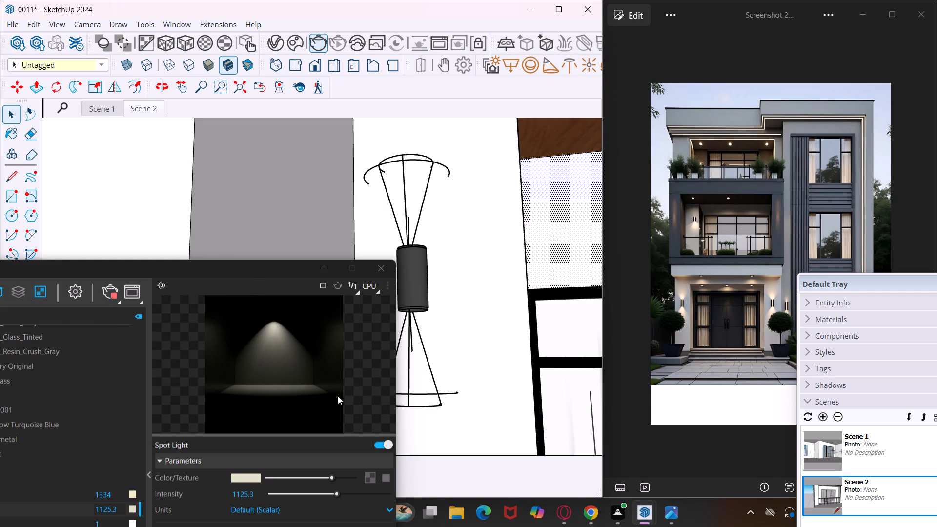
Raise the spot light's intensity to 1517.7.
left_click_drag(259, 273, 261, 154)
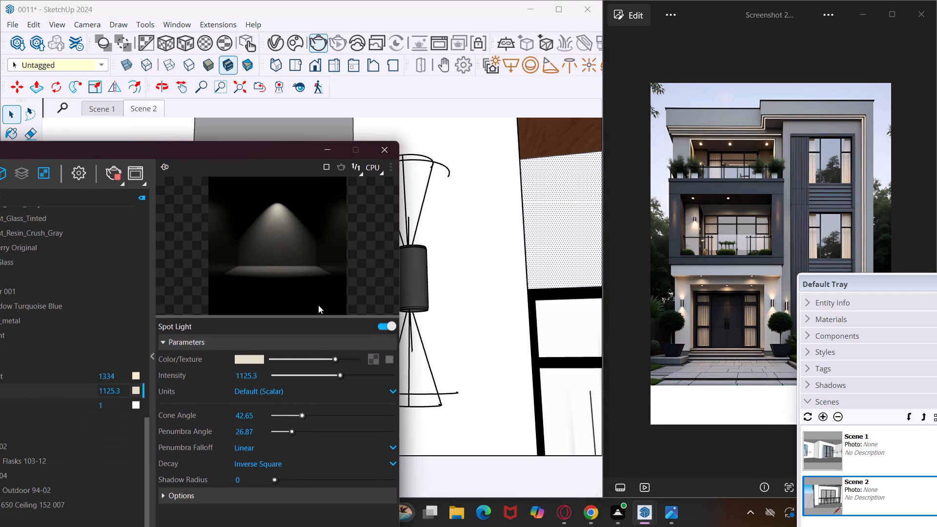
left_click_drag(343, 373, 353, 375)
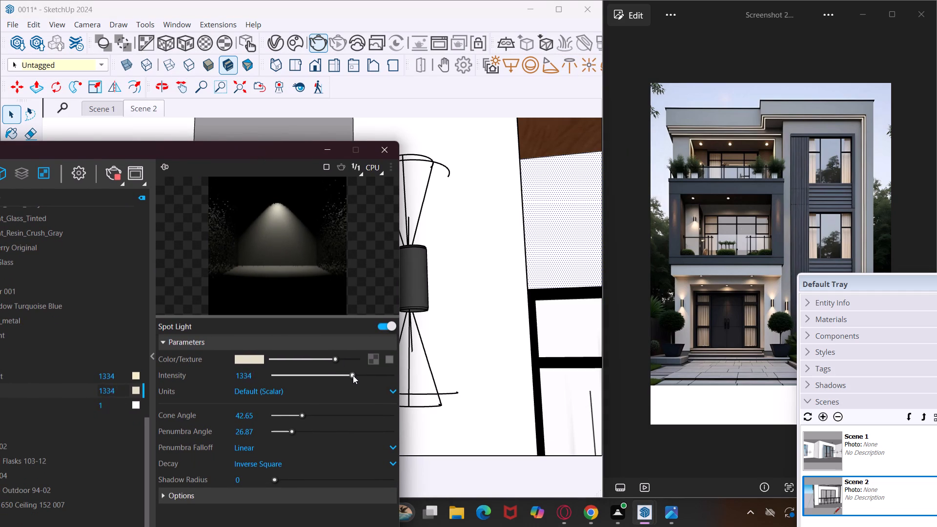
left_click_drag(353, 375, 363, 381)
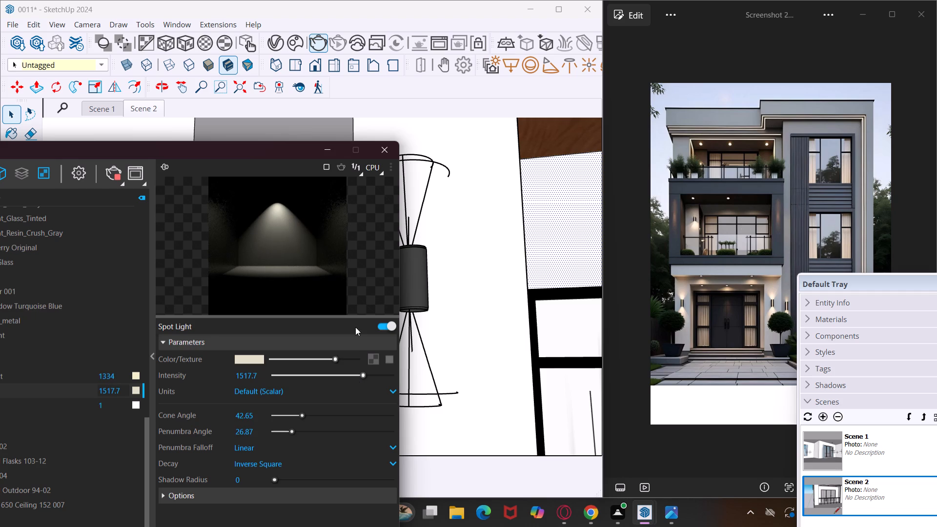
left_click(323, 152)
Open the balcony wall light component and move its cylinder body by about 7/16".
scroll(347, 321, "down", 5)
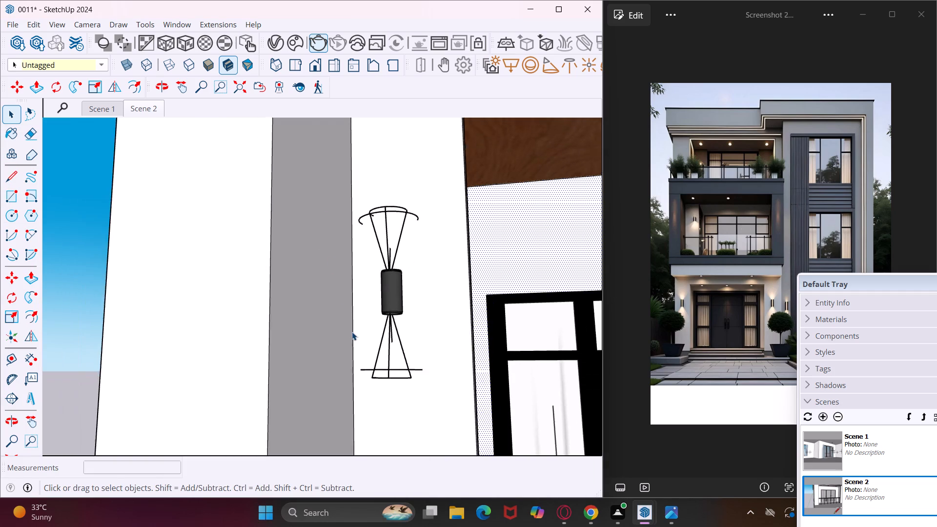
scroll(352, 332, "down", 4)
scroll(373, 288, "up", 13)
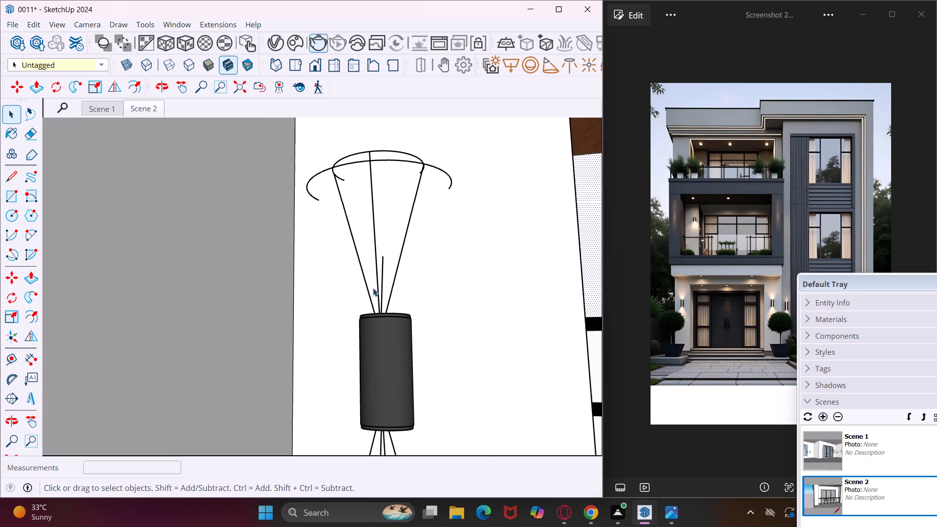
left_click(404, 340)
double_click(404, 341)
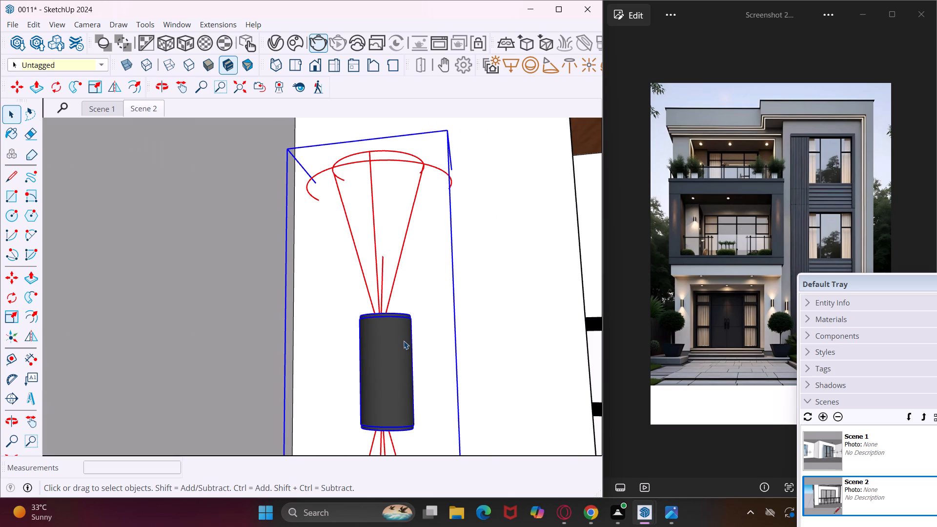
left_click(403, 345)
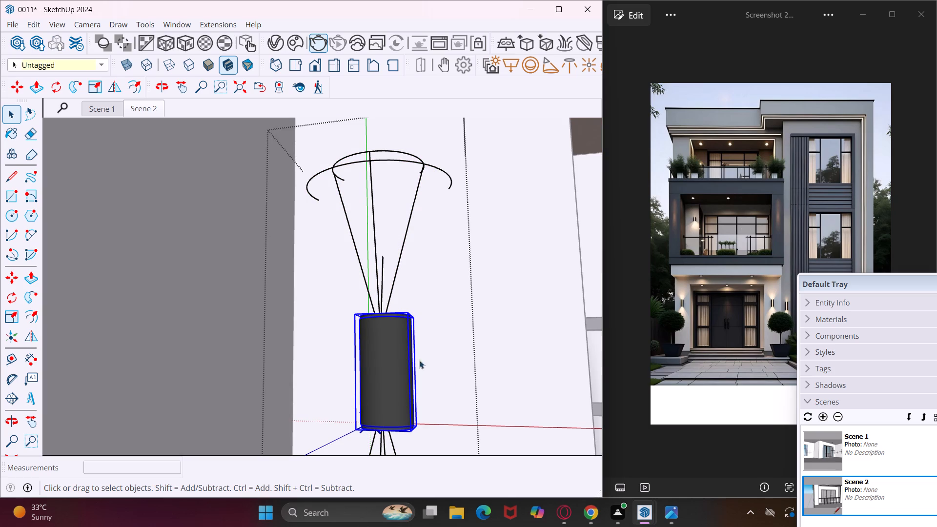
key("m")
left_click(435, 366)
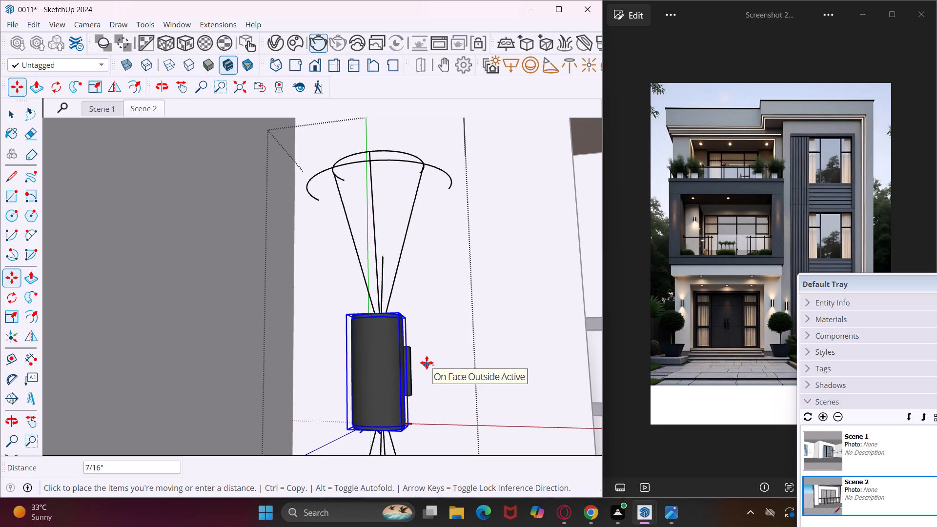
left_click(427, 363)
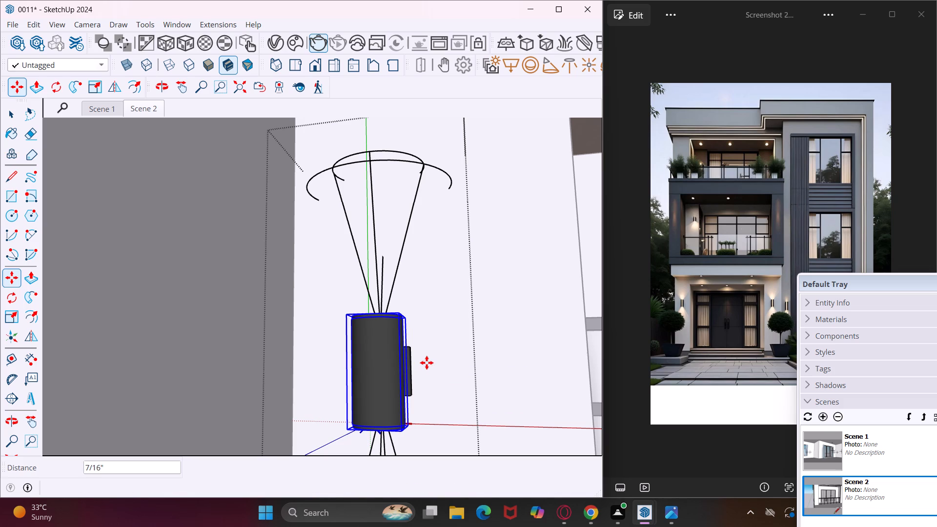
scroll(427, 363, "down", 7)
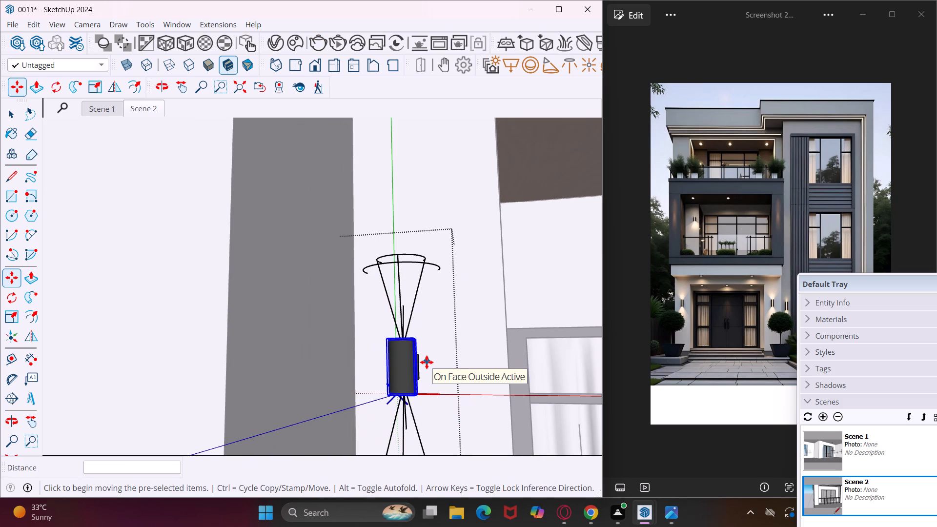
key("Escape")
key("space")
Copy the wall light's cylinder and both spot lights about 15' 3" straight down to the ground-floor wall beside the entrance door.
scroll(428, 362, "down", 10)
middle_click_drag(428, 362, 459, 357)
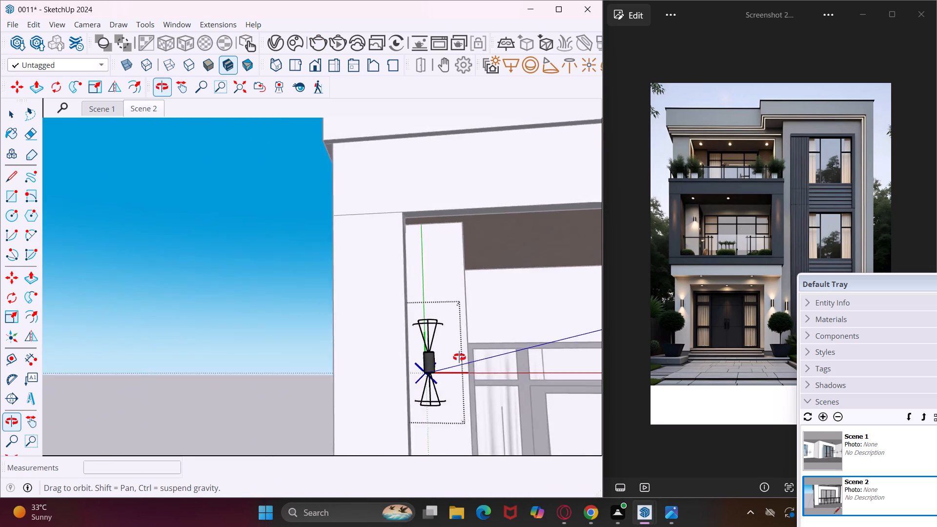
middle_click_drag(459, 357, 455, 354)
left_click_drag(461, 291, 435, 398)
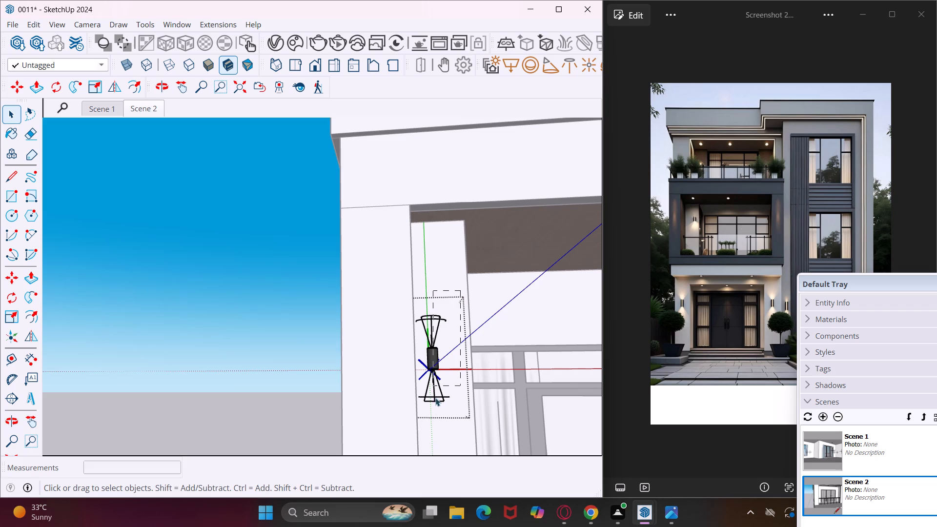
left_click_drag(435, 398, 417, 419)
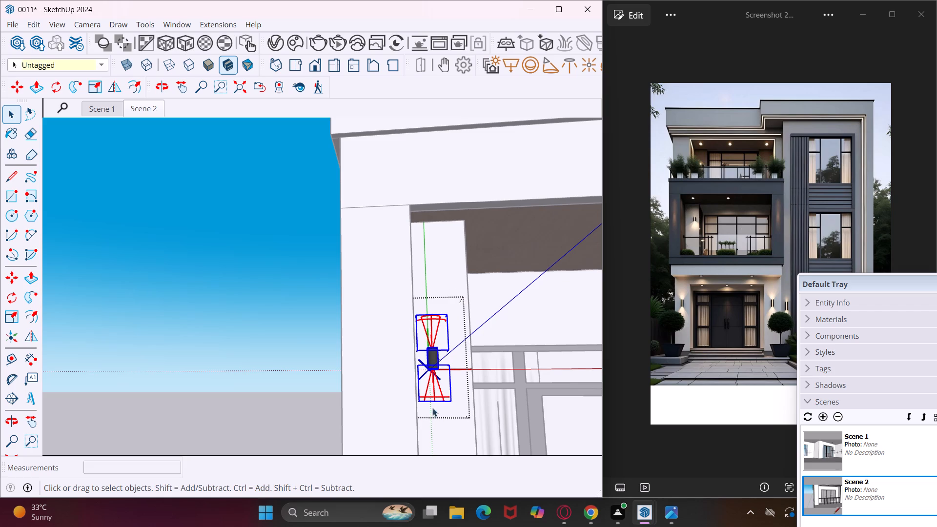
middle_click_drag(450, 401, 423, 405)
key("m")
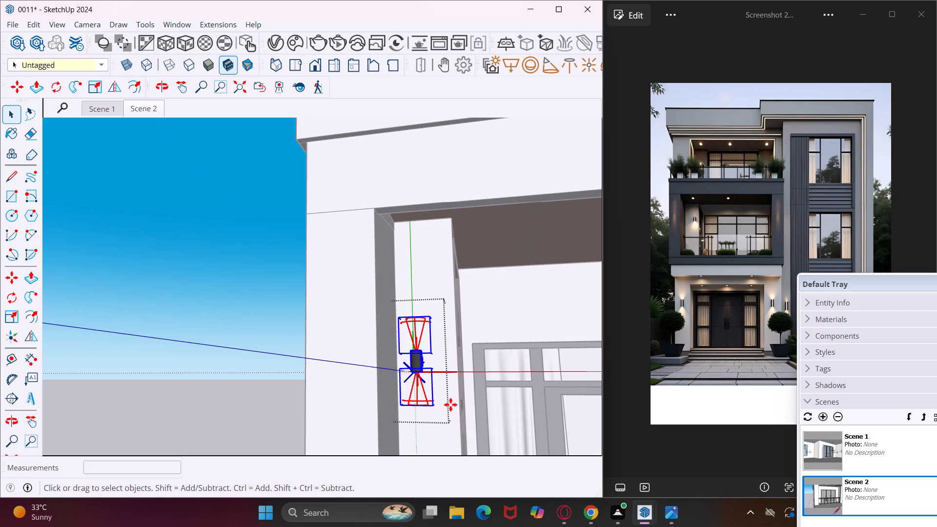
left_click(456, 351)
scroll(457, 375, "down", 7)
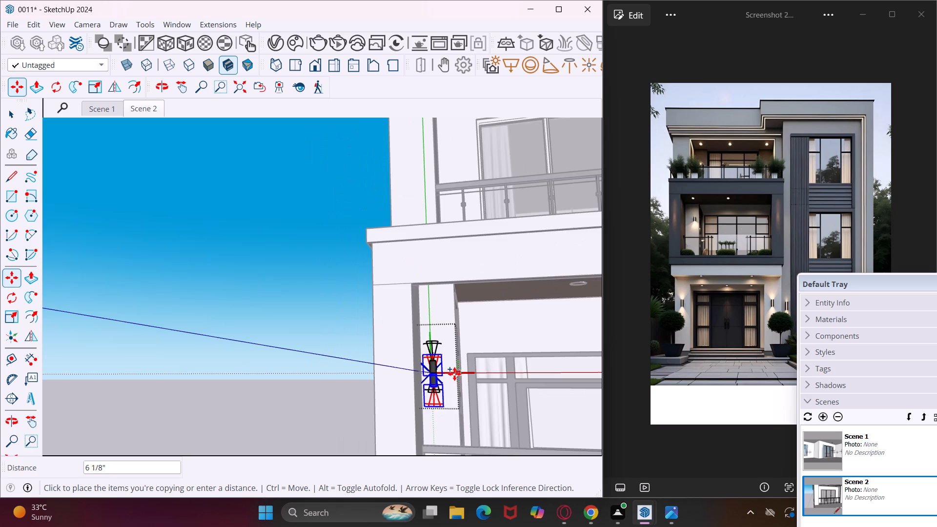
scroll(454, 374, "down", 11)
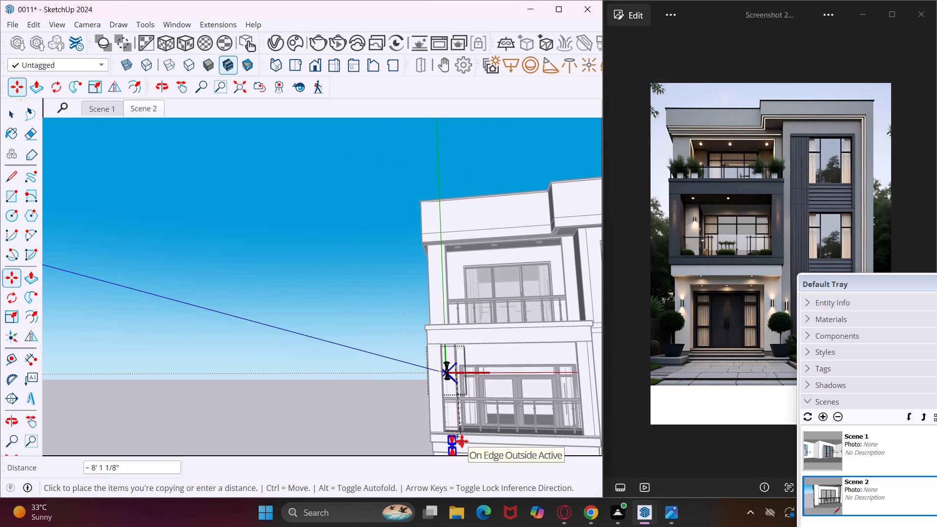
scroll(462, 441, "down", 1)
middle_click_drag(462, 441, 461, 346)
scroll(463, 355, "down", 4)
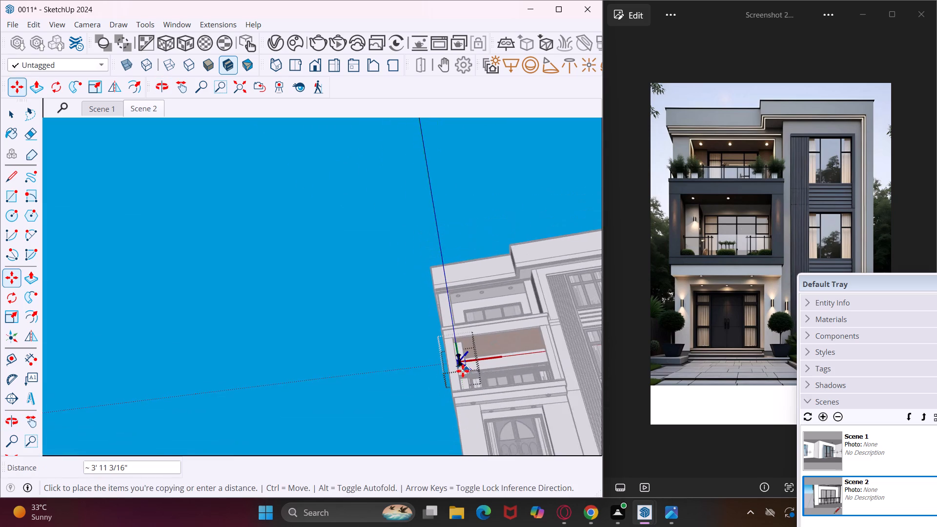
scroll(463, 371, "down", 6)
scroll(471, 413, "up", 9)
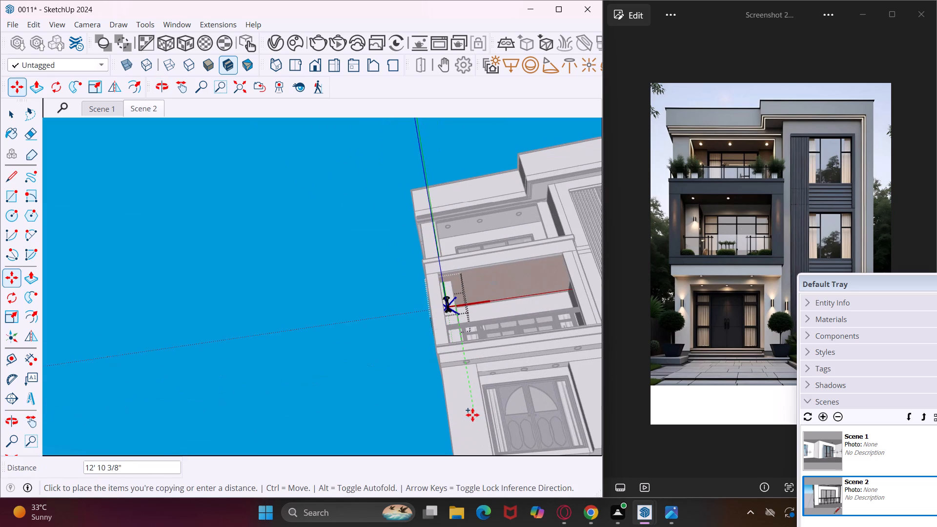
middle_click_drag(472, 415, 384, 448)
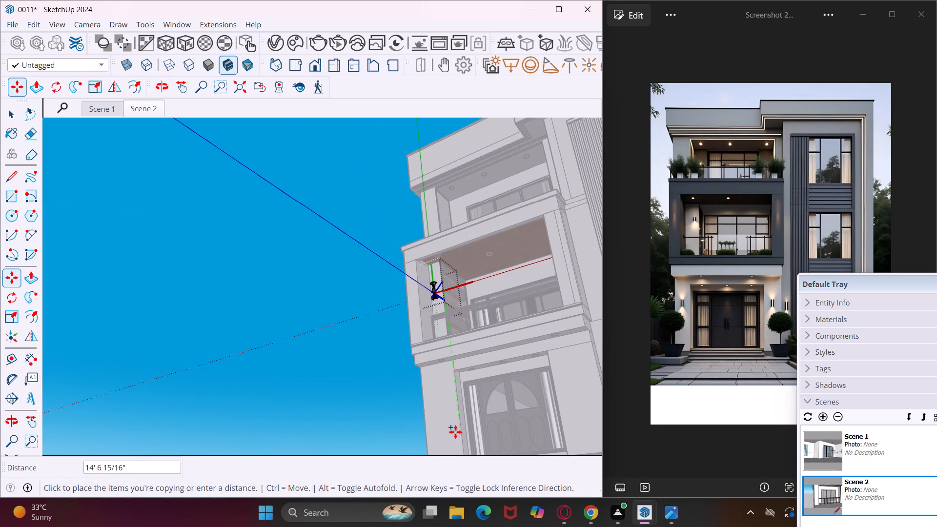
scroll(458, 431, "up", 7)
middle_click_drag(459, 431, 410, 426)
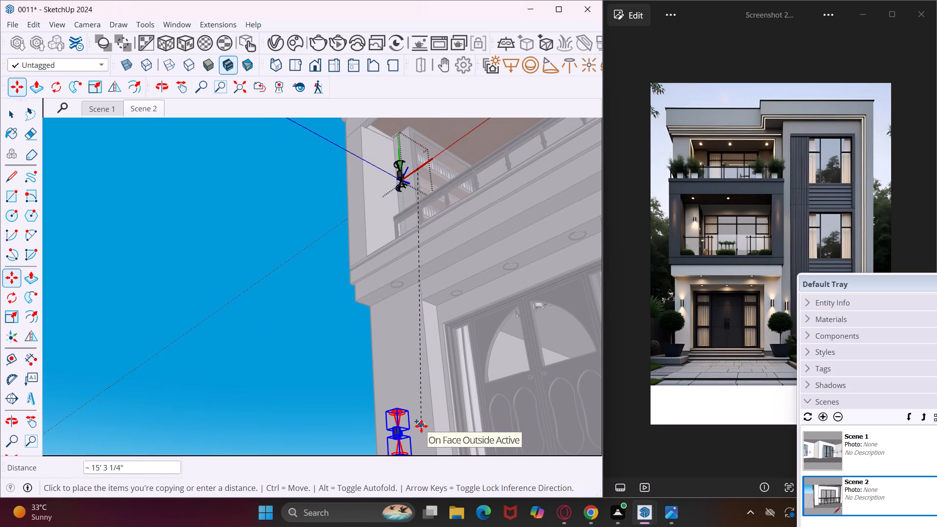
left_click(420, 426)
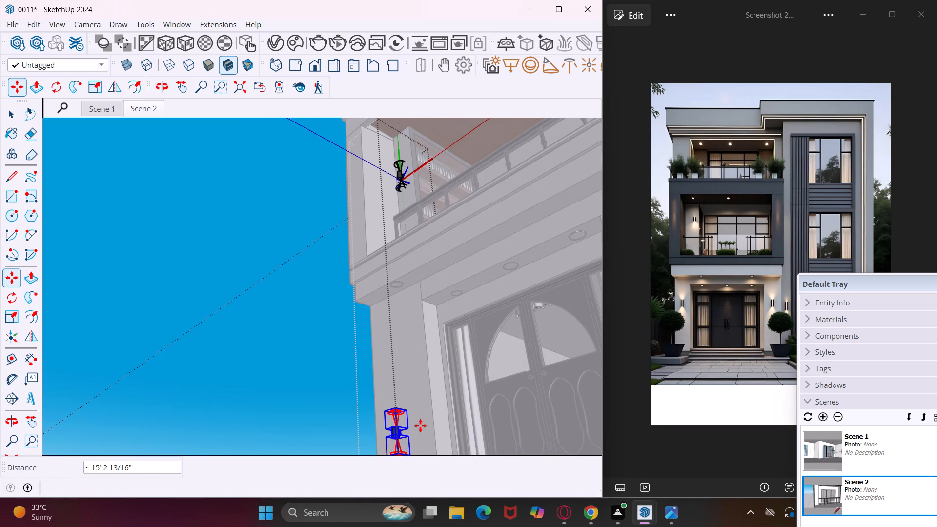
Copy the ground-floor wall light about 12' across the entrance to the wall on the other side of the door.
left_click(420, 425)
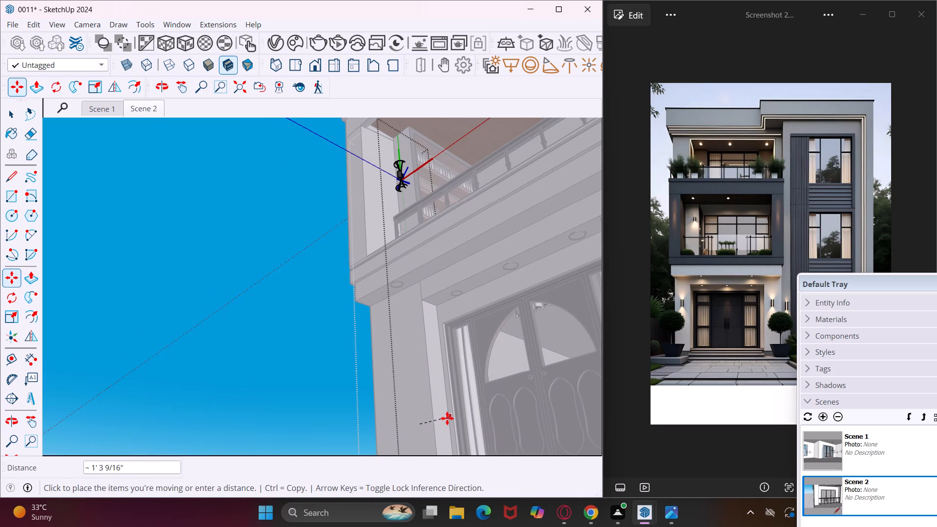
scroll(416, 416, "down", 5)
middle_click_drag(416, 416, 437, 422)
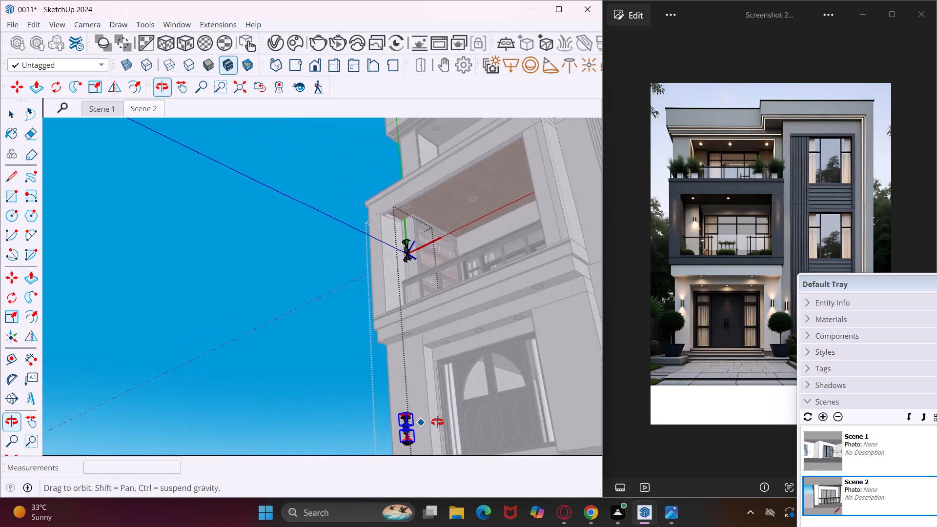
middle_click_drag(437, 422, 504, 421)
scroll(504, 421, "down", 6)
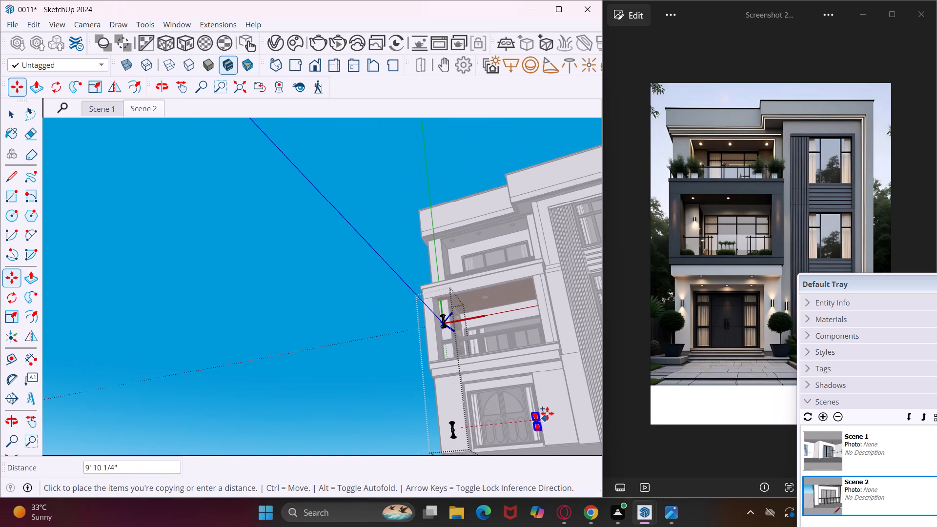
scroll(561, 409, "down", 1)
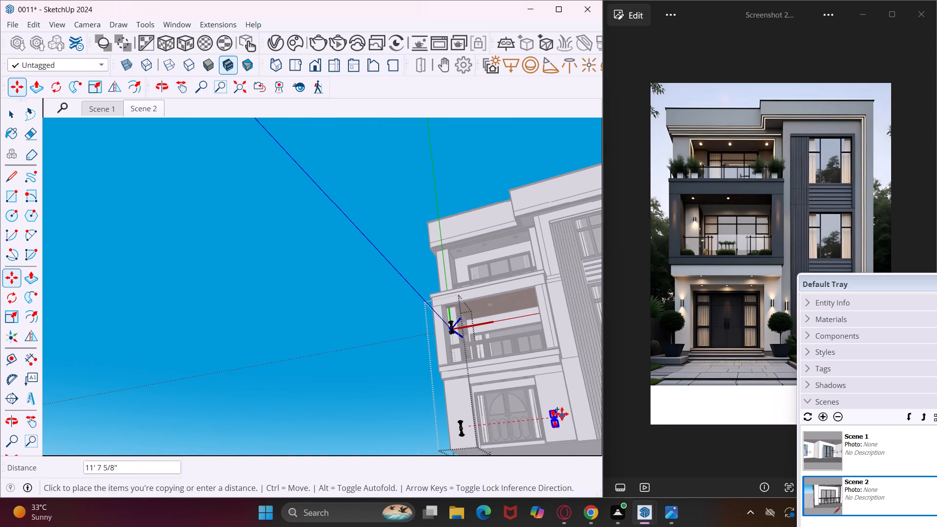
left_click(565, 415)
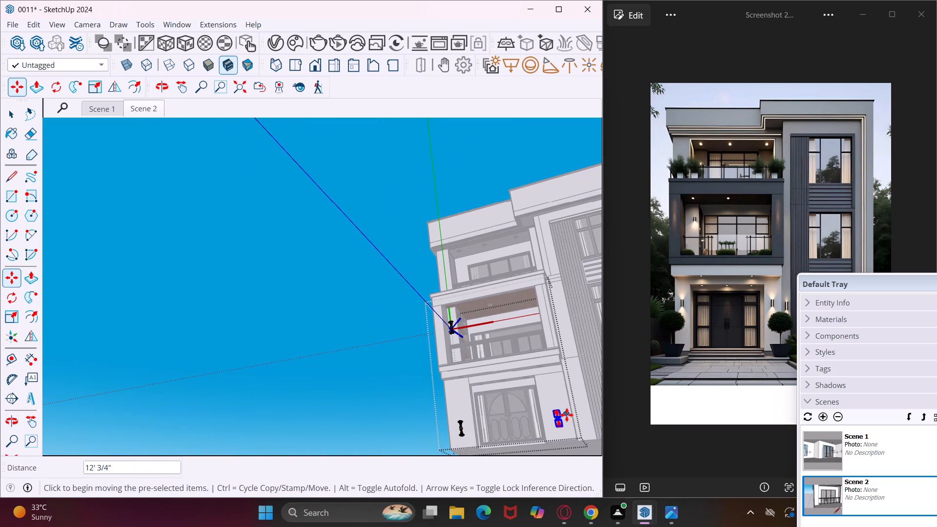
Copy that wall light again about 4' 6" further along the facade, toward the set-back wall beside the vertical slats.
middle_click_drag(569, 415, 416, 438)
scroll(414, 438, "down", 4)
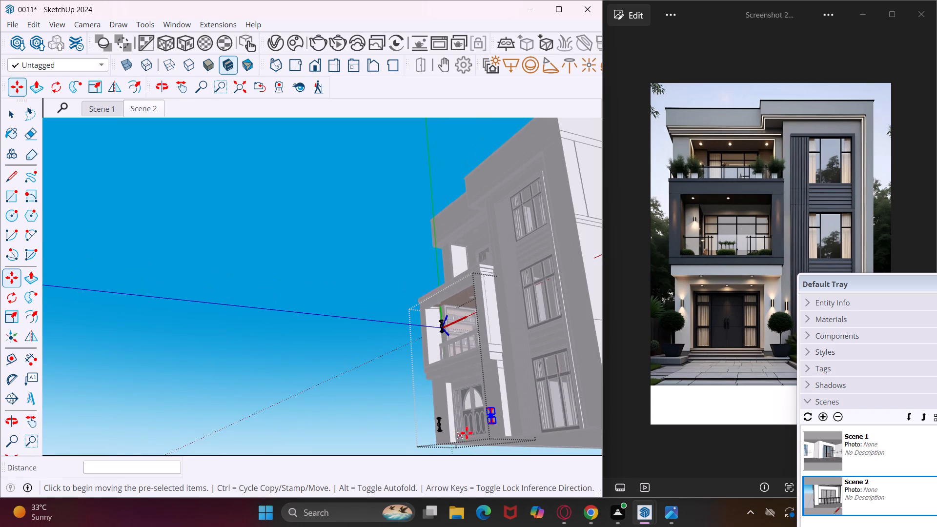
left_click(499, 415)
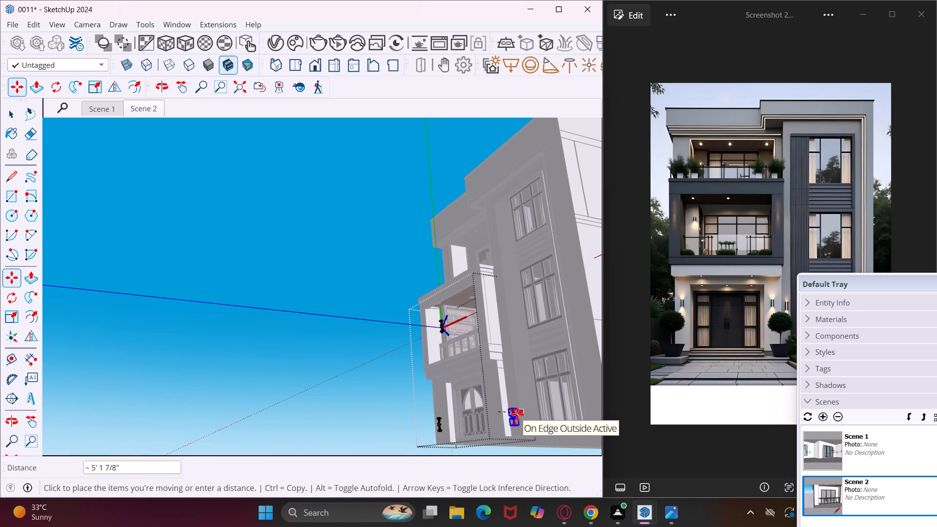
scroll(517, 411, "up", 7)
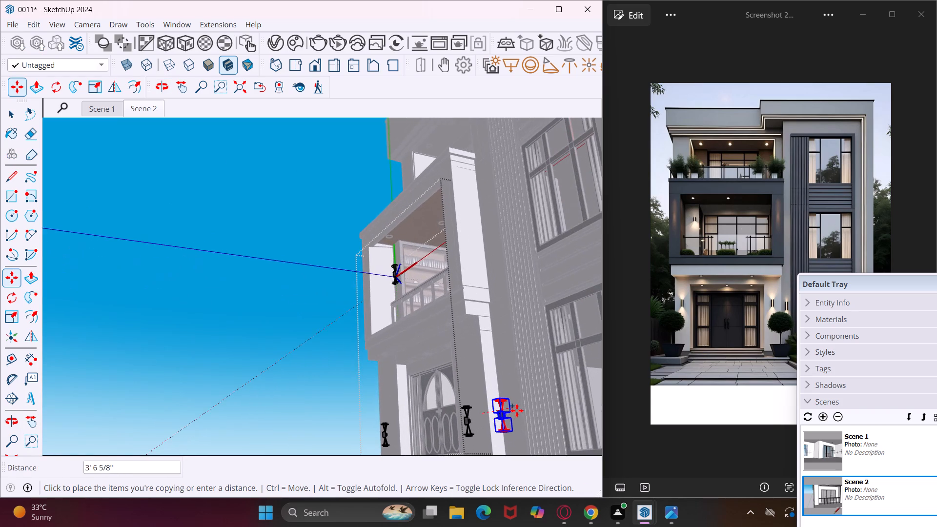
middle_click_drag(517, 410, 544, 416)
scroll(522, 415, "up", 5)
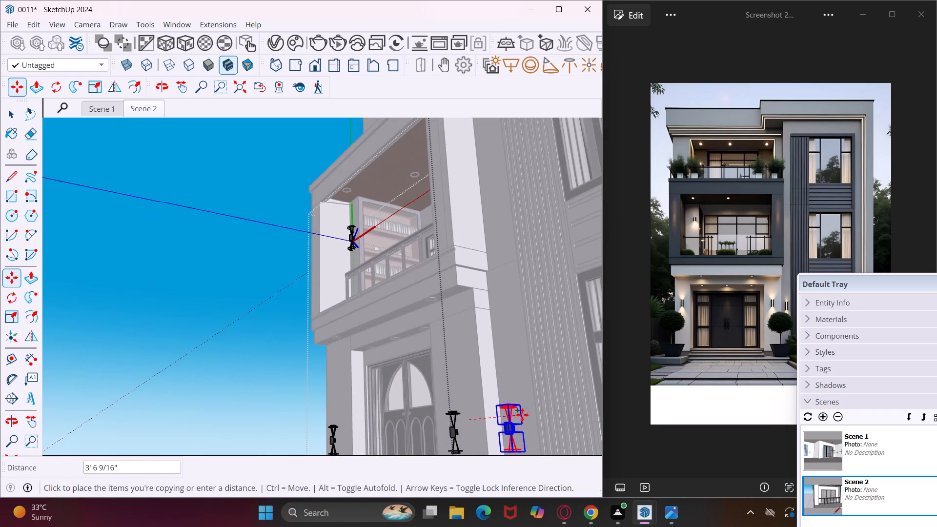
scroll(522, 415, "up", 3)
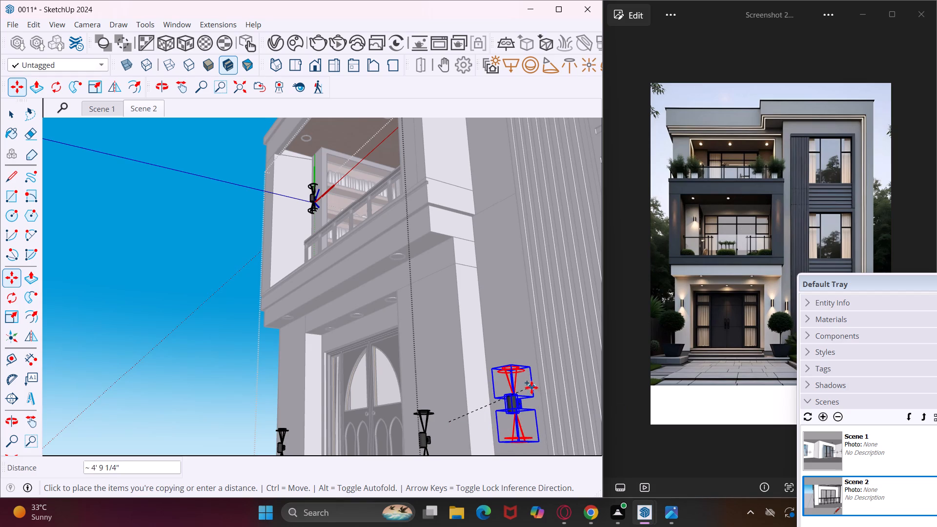
scroll(530, 387, "up", 7)
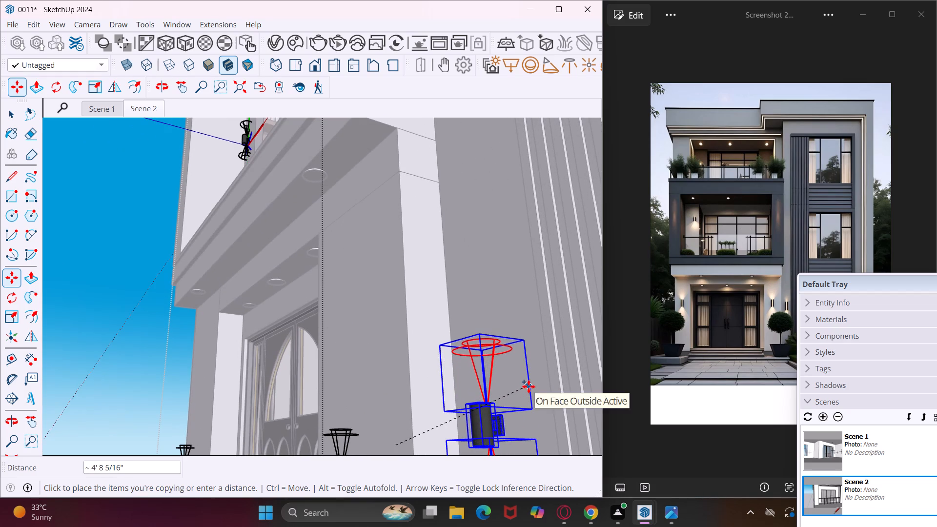
middle_click_drag(529, 386, 457, 406)
scroll(429, 409, "up", 2)
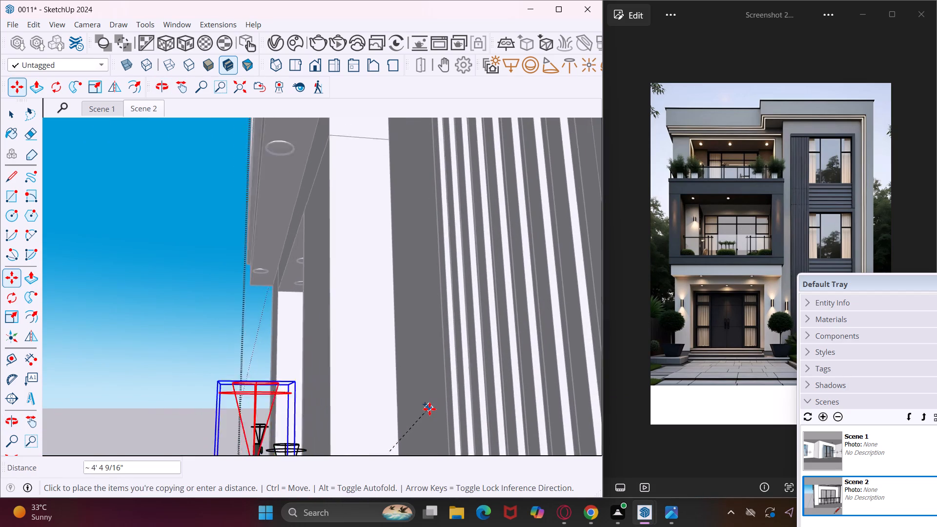
scroll(429, 409, "up", 3)
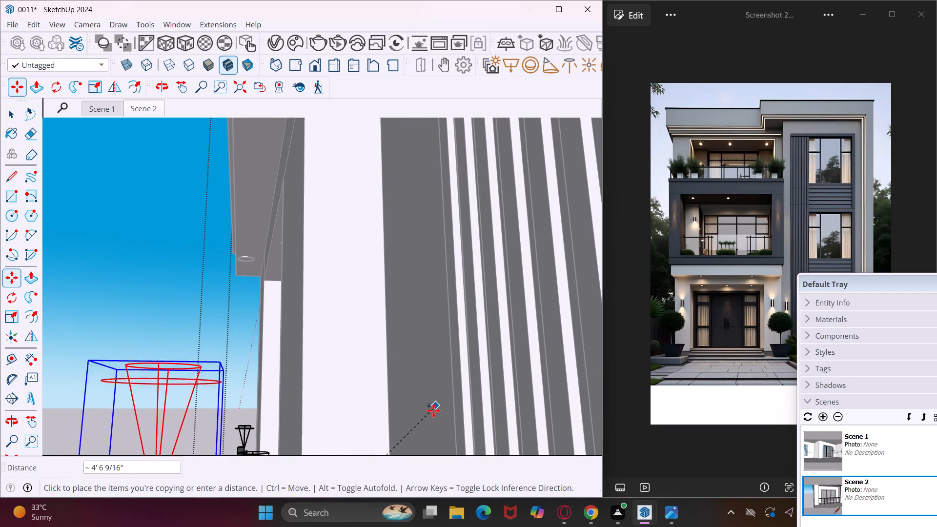
left_click(430, 421)
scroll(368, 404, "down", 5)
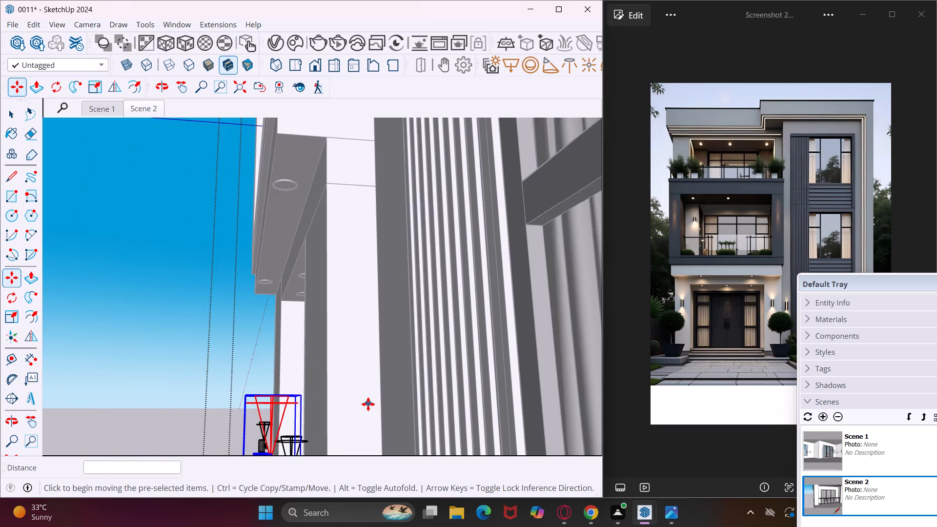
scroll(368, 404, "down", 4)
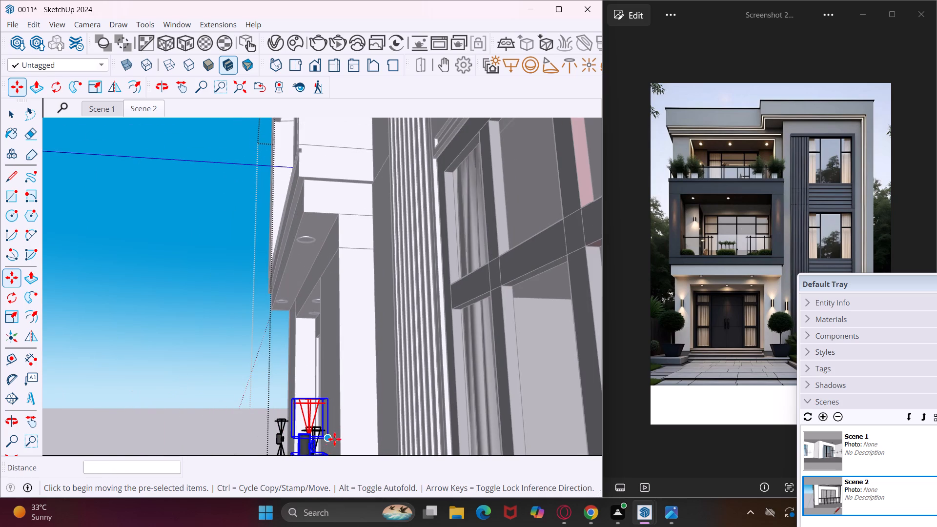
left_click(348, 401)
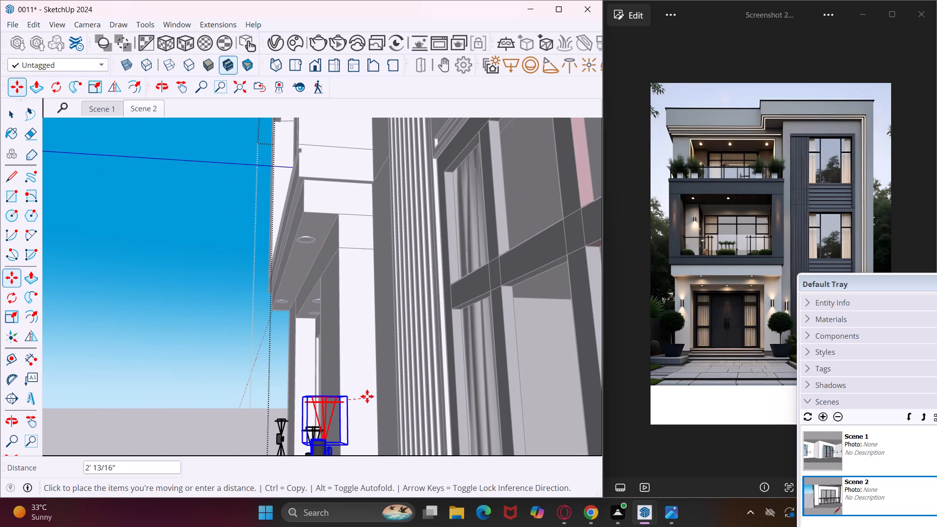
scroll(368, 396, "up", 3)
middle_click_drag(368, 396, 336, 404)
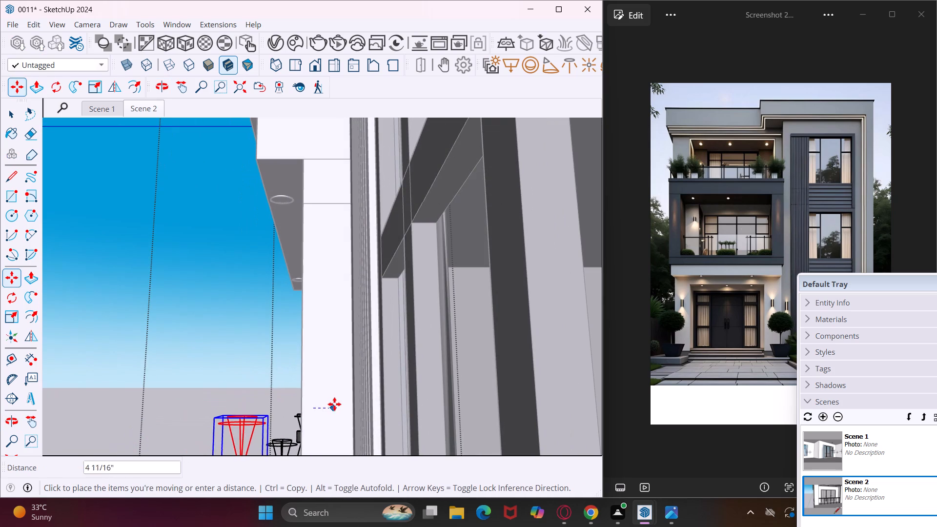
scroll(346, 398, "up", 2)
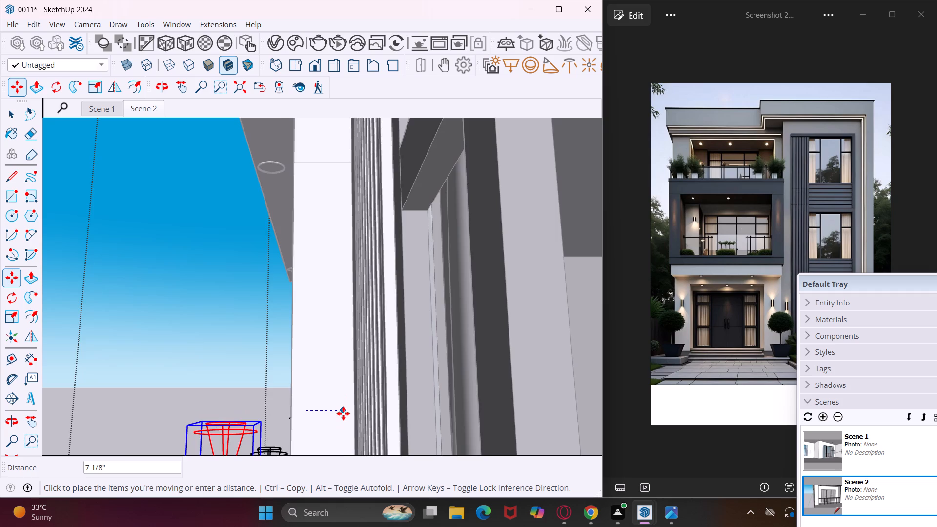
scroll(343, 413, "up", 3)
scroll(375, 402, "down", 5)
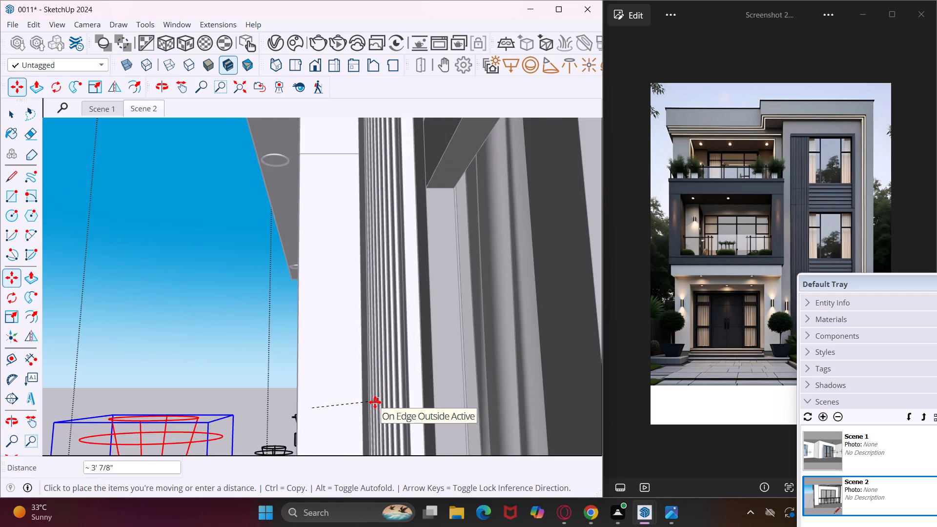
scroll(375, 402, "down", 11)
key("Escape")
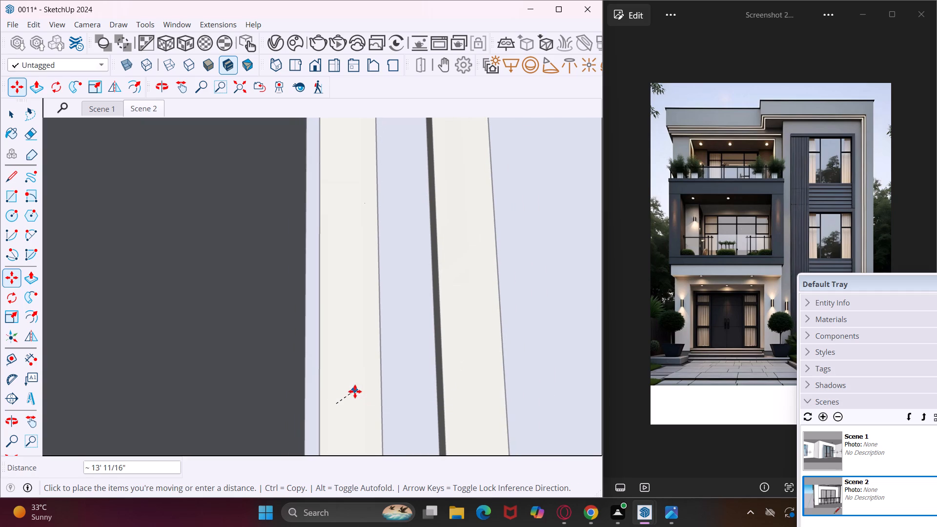
Move the newest wall light copy about 2' back toward the set-back wall.
scroll(356, 386, "down", 4)
middle_click_drag(285, 385, 392, 367)
scroll(350, 369, "down", 6)
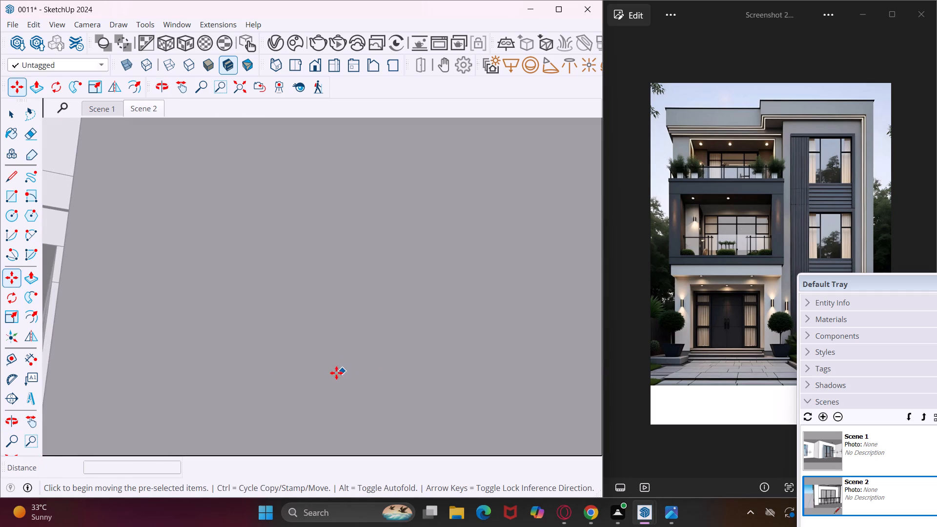
scroll(336, 373, "down", 20)
scroll(336, 373, "down", 18)
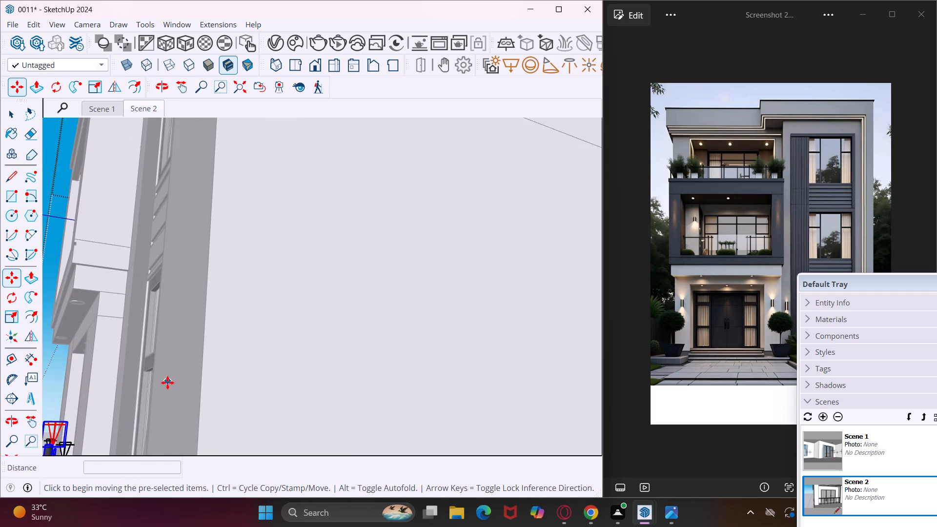
scroll(167, 383, "down", 11)
middle_click_drag(201, 437, 183, 434)
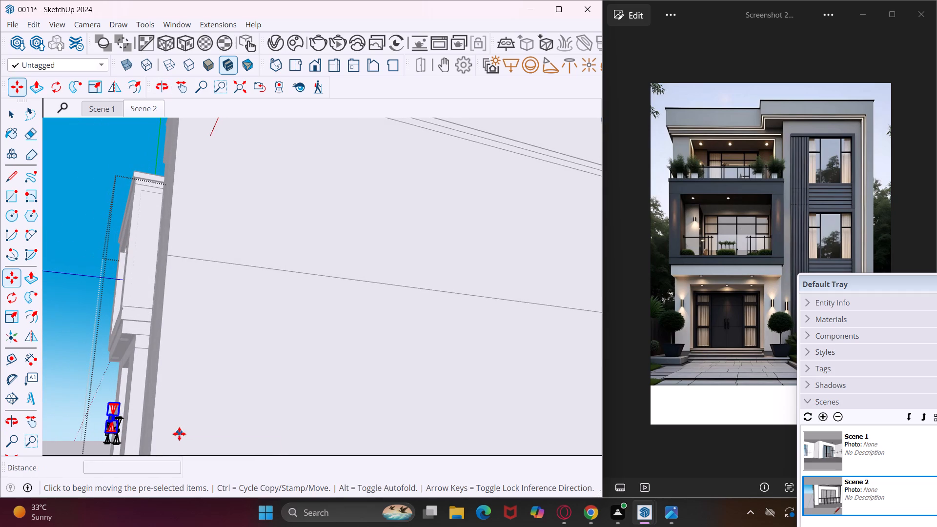
left_click(173, 433)
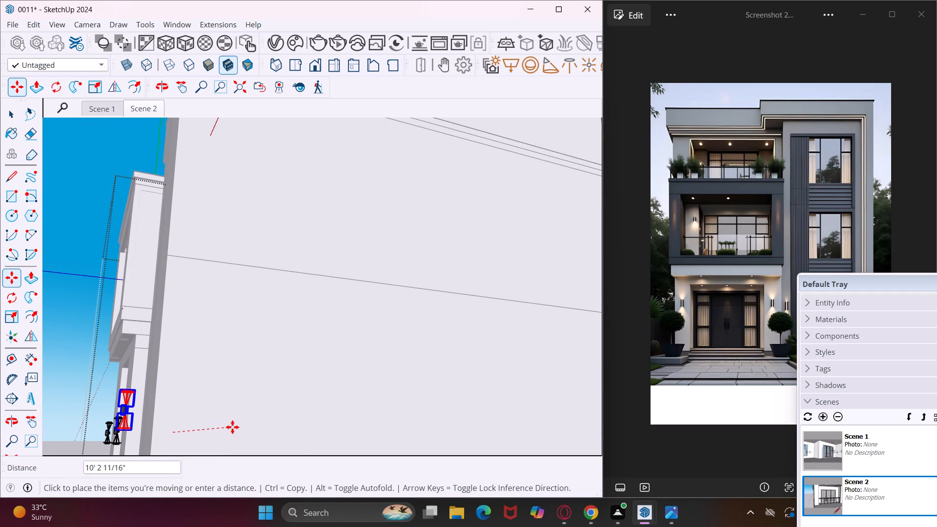
middle_click_drag(232, 427, 242, 441)
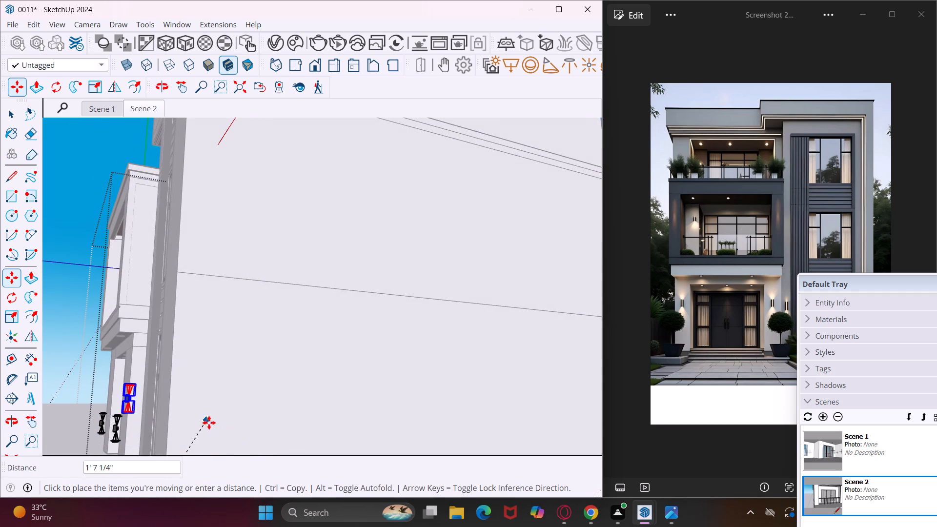
scroll(268, 450, "down", 1)
middle_click_drag(268, 450, 279, 449)
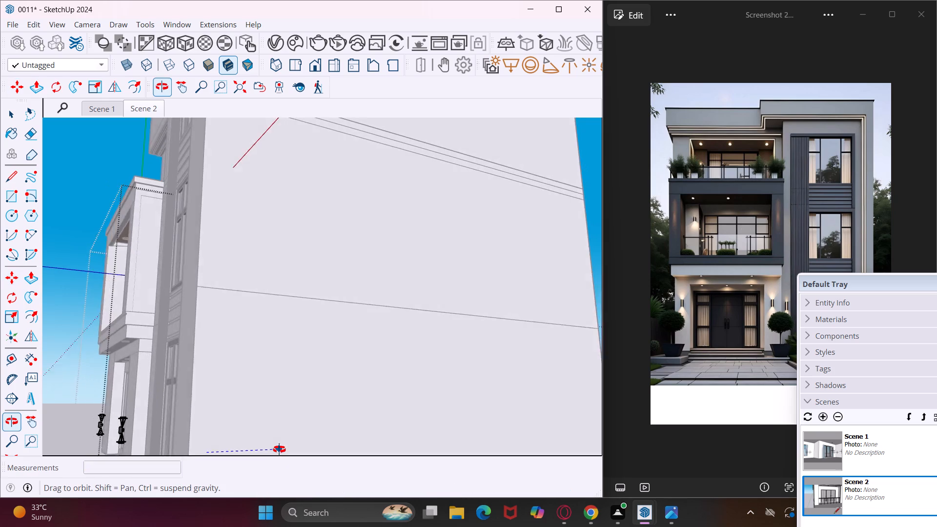
middle_click_drag(279, 449, 307, 443)
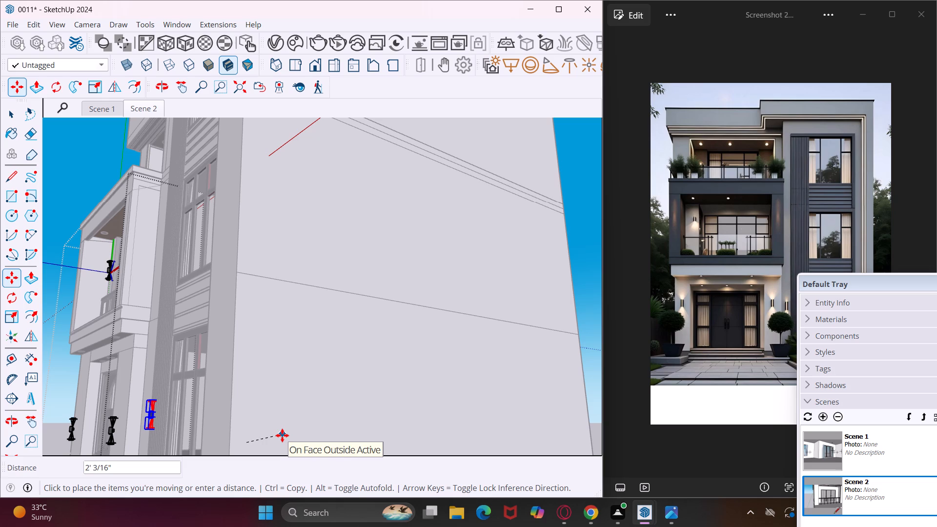
left_click(282, 435)
Move the copy about 1' 4" sideways off the vertical slats onto the plain wall strip nearer the entrance.
middle_click_drag(282, 435, 285, 435)
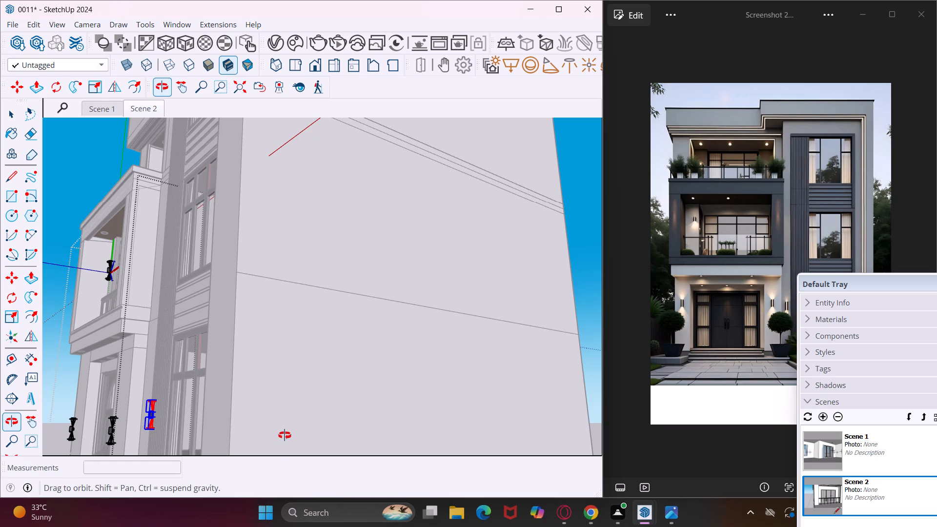
middle_click_drag(285, 435, 553, 381)
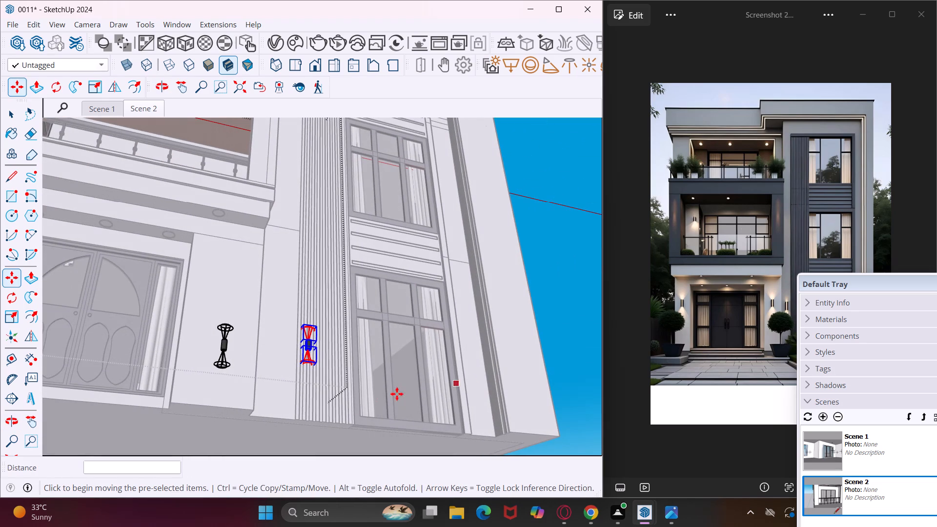
scroll(291, 388, "up", 6)
left_click(290, 388)
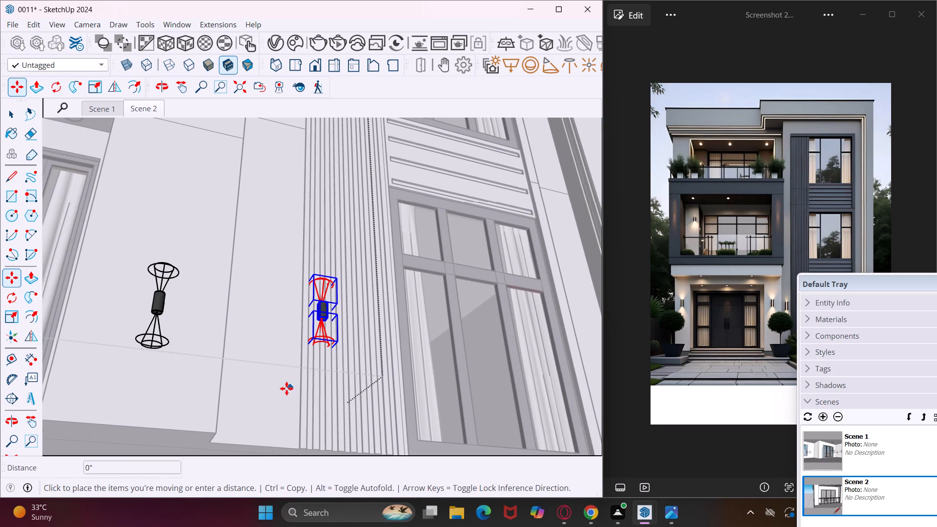
left_click(237, 380)
Move the copied wall light about 2" inward so its bracket sits against the plain wall strip.
middle_click_drag(237, 380, 166, 425)
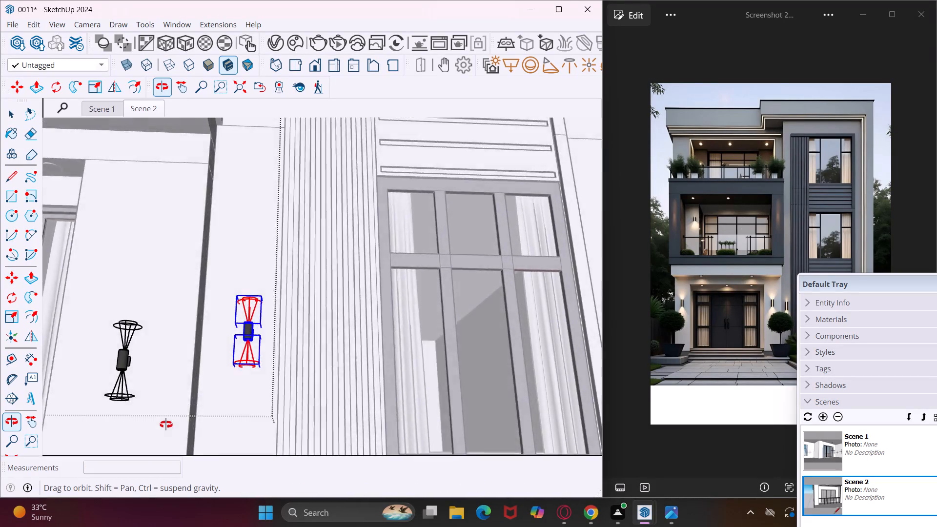
middle_click_drag(166, 425, 94, 448)
scroll(177, 390, "up", 3)
middle_click_drag(177, 389, 166, 389)
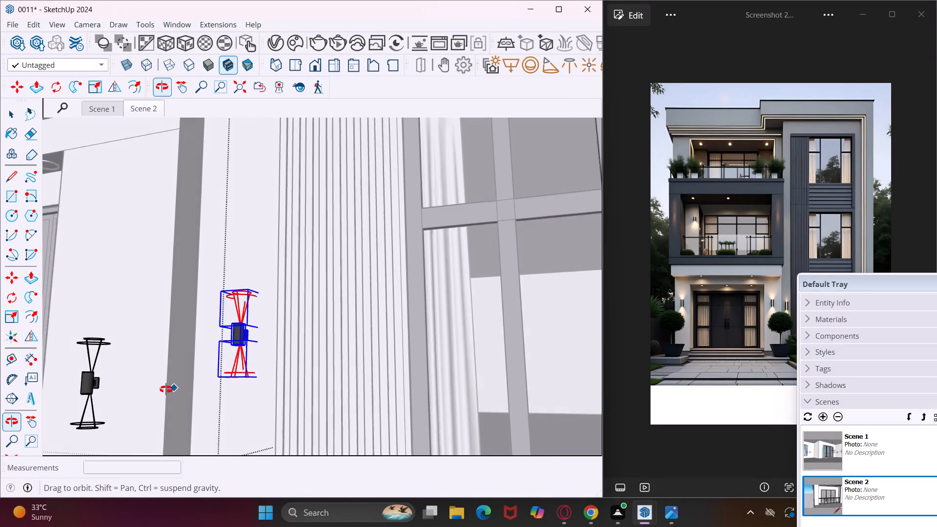
middle_click_drag(166, 389, 141, 395)
scroll(139, 395, "up", 8)
middle_click_drag(138, 394, 47, 423)
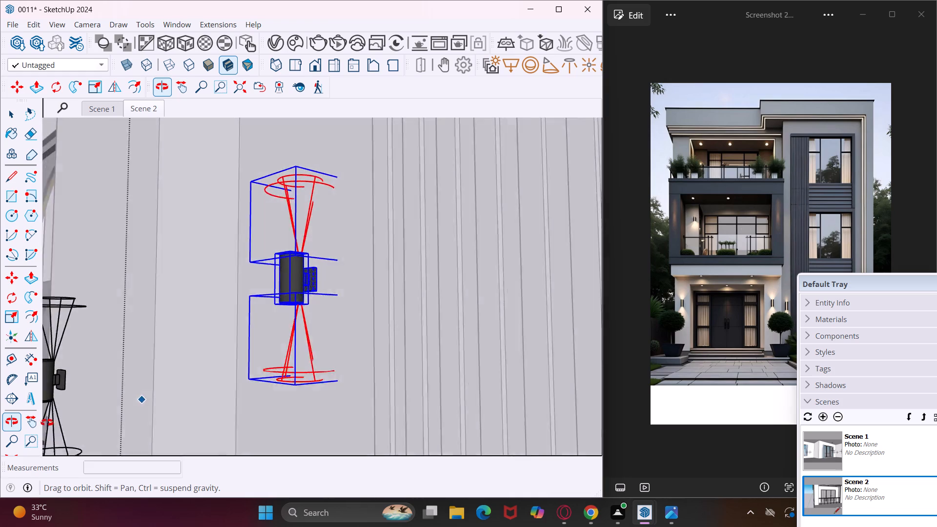
middle_click_drag(47, 423, 44, 424)
left_click(157, 378)
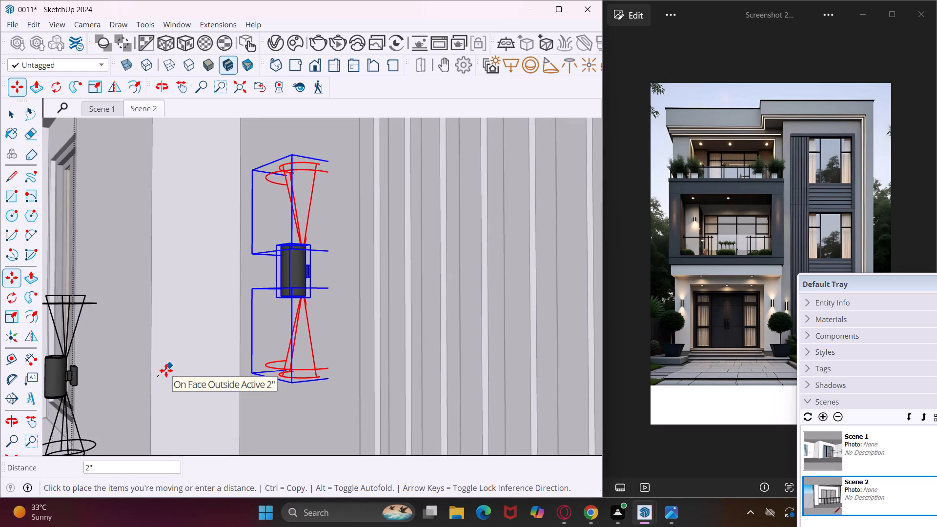
left_click(166, 370)
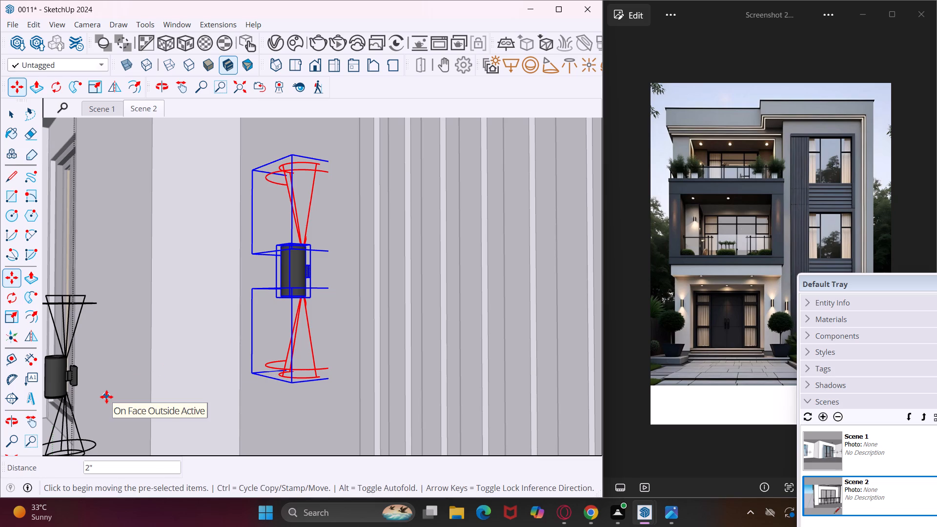
Move the whole wall light on the entrance pillar nearer the vertical slats about 4 13/16" inward, toward the pillar face.
key("Escape")
key("space")
left_click(66, 401)
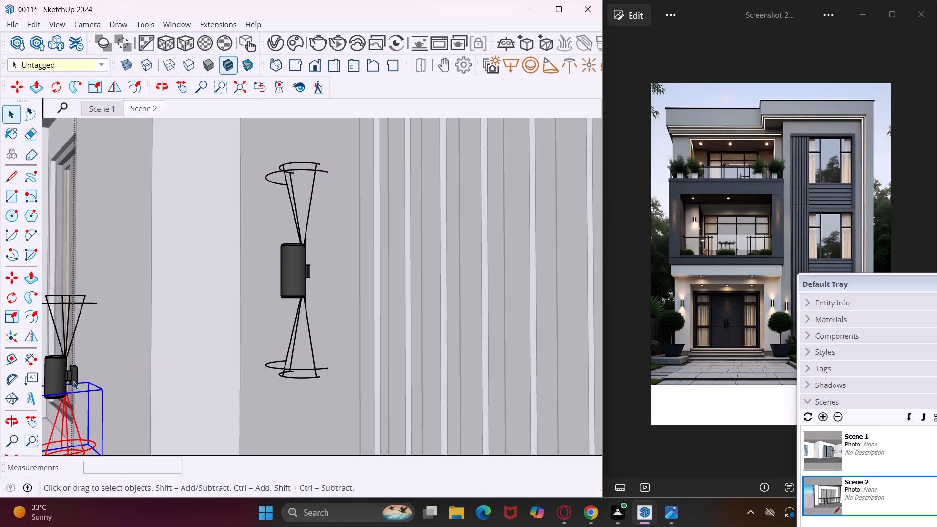
middle_click_drag(70, 380, 156, 364)
left_click_drag(234, 229, 204, 281)
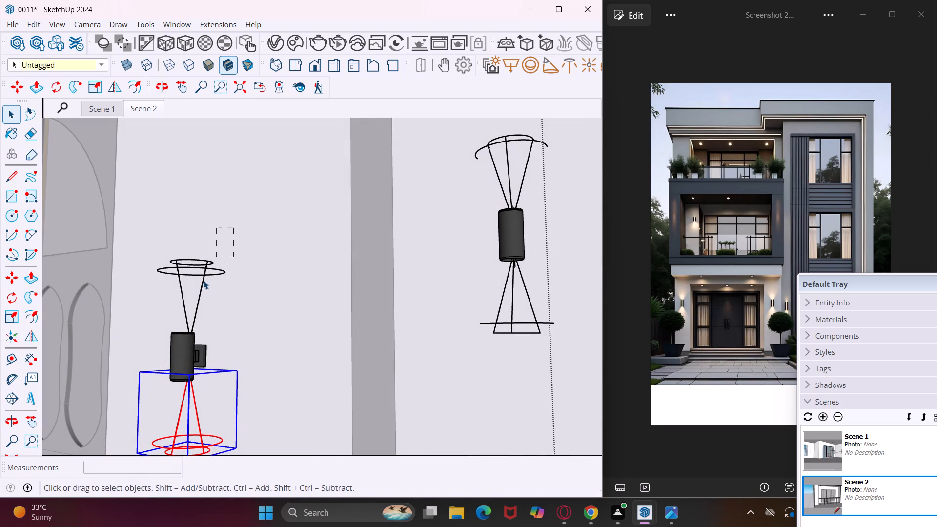
left_click_drag(204, 281, 124, 450)
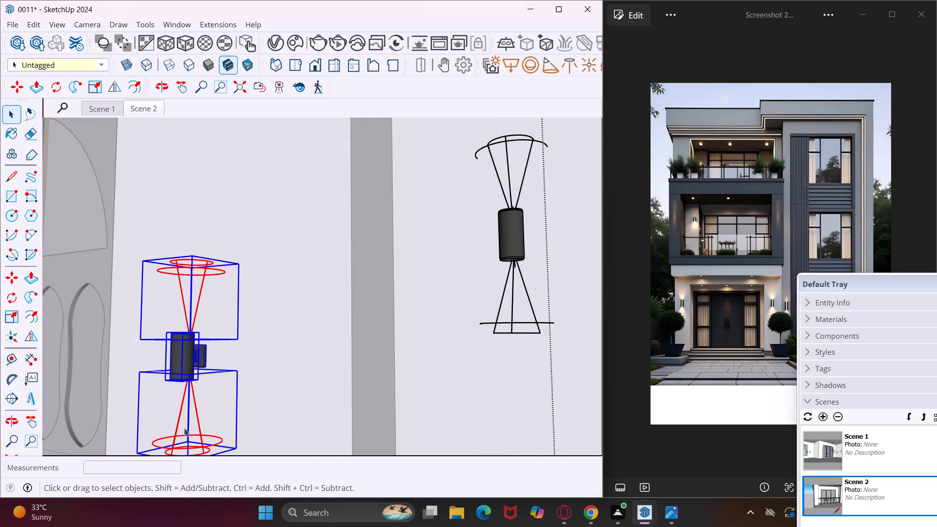
middle_click_drag(286, 364, 119, 404)
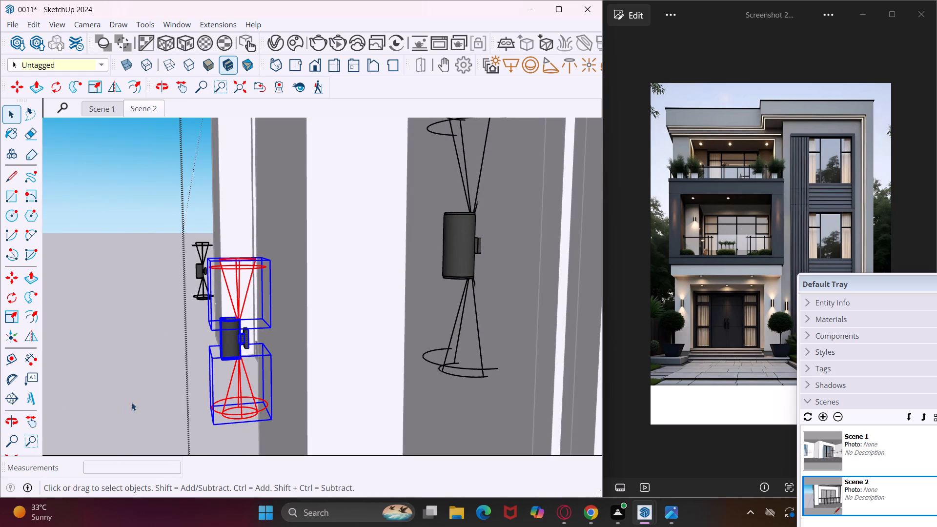
key("m")
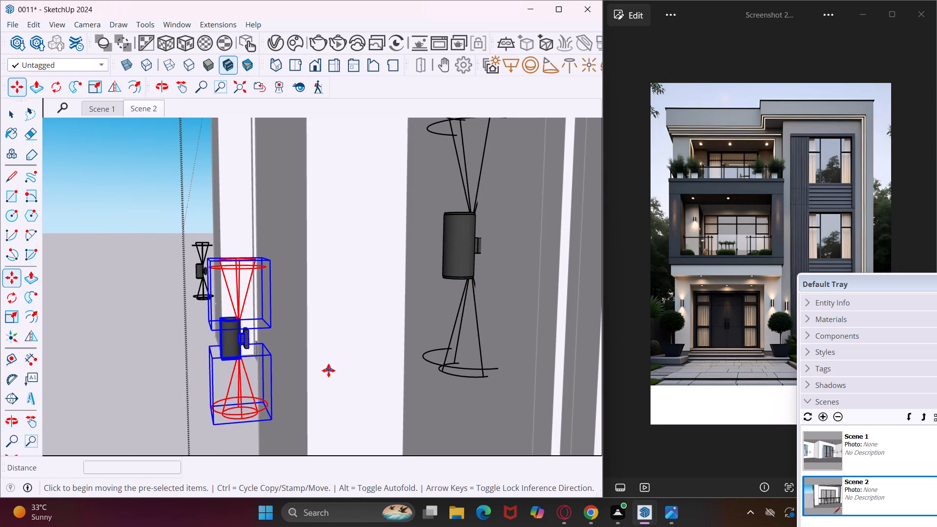
left_click(320, 371)
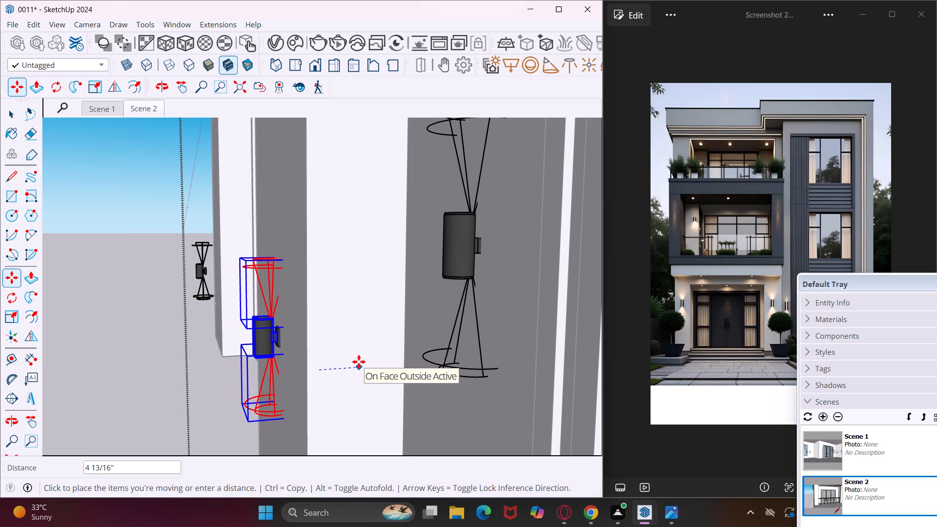
left_click(359, 362)
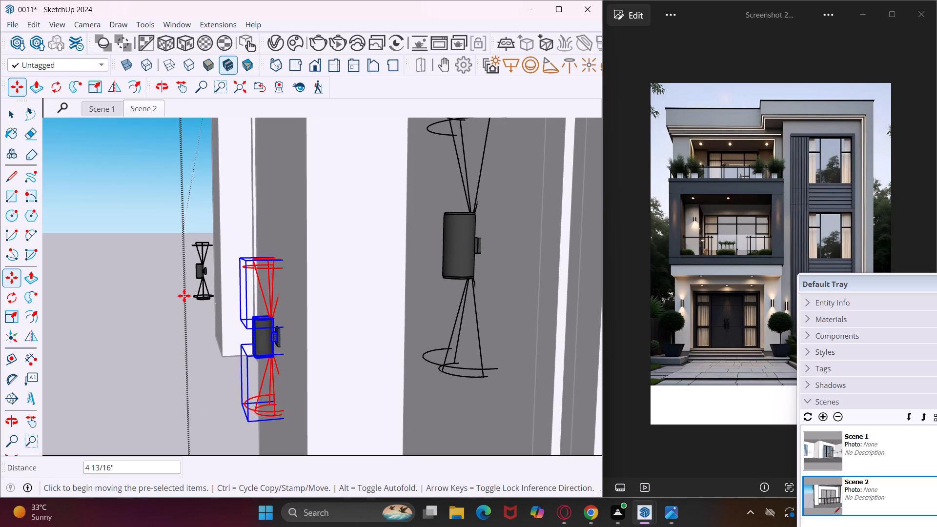
key("Escape")
Move the wall light on the far entrance pillar, across the door, about 4 13/16" inward toward the pillar face.
key("space")
left_click_drag(229, 218, 172, 312)
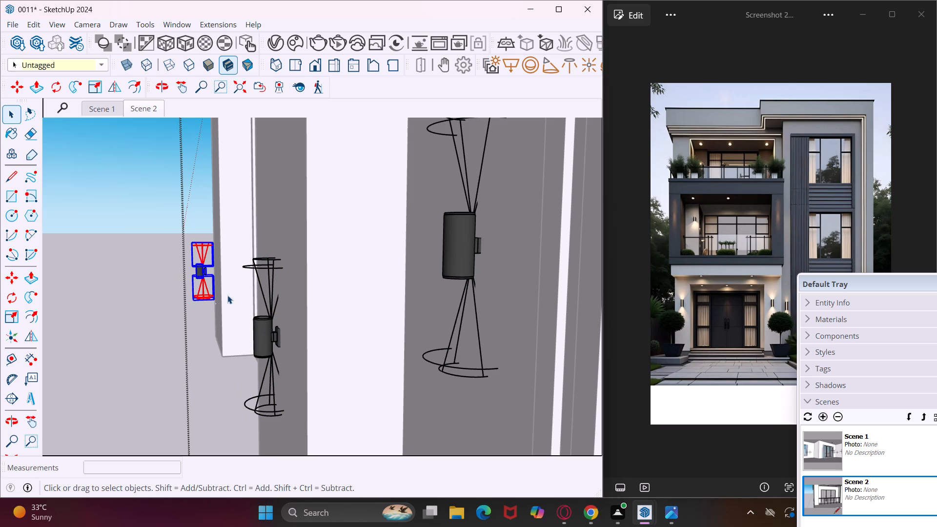
key("n")
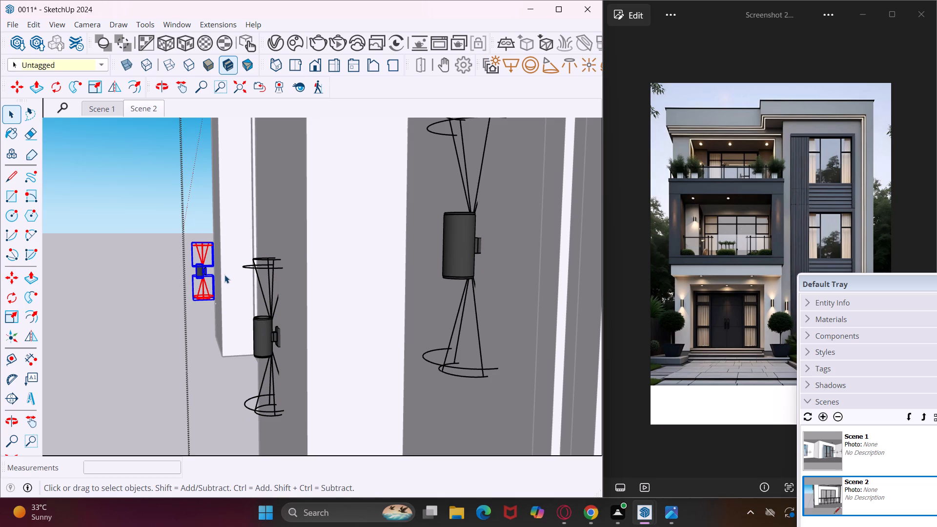
key("m")
scroll(224, 274, "up", 3)
left_click(224, 266)
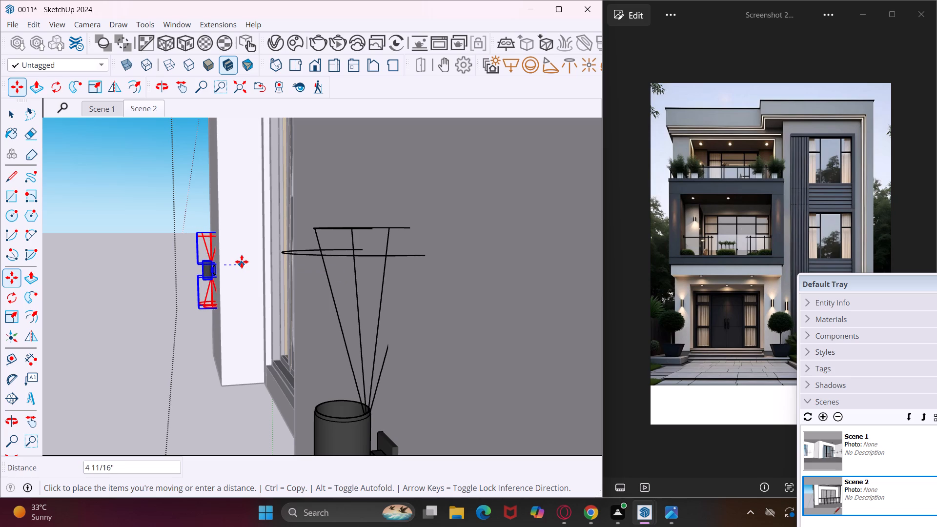
left_click(242, 262)
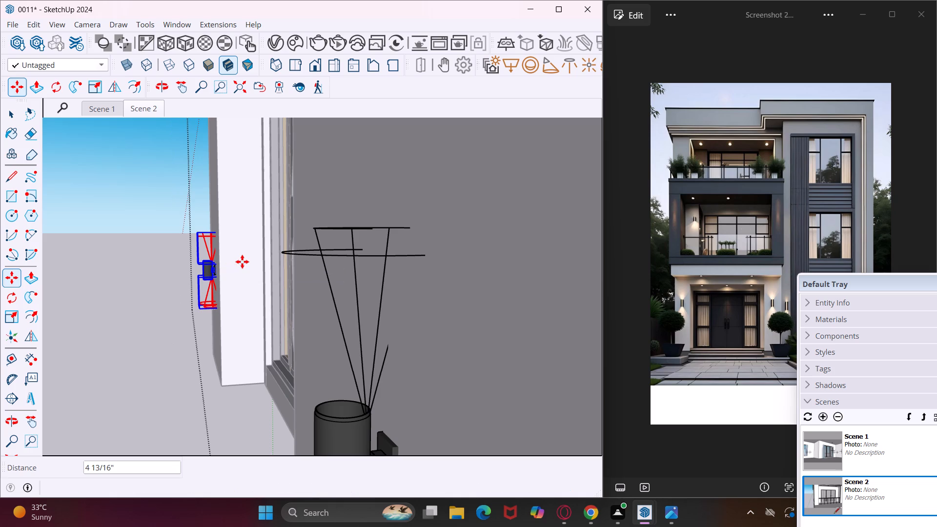
Move the first-floor balcony wall light about 5/8" toward the wall beside the bookshelf, and leave the group's editing context.
middle_click_drag(219, 280, 243, 283)
scroll(235, 282, "down", 12)
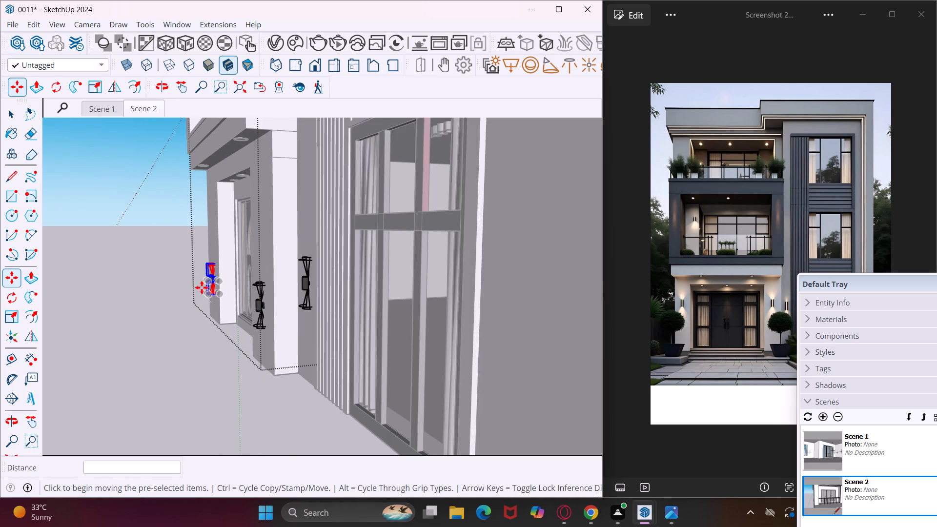
middle_click_drag(169, 309, 289, 328)
scroll(257, 318, "down", 9)
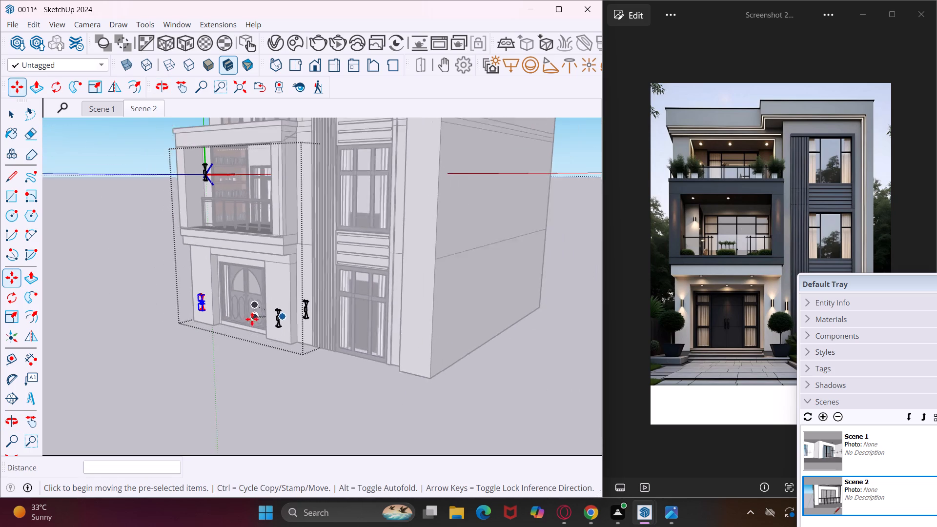
scroll(252, 319, "down", 1)
scroll(207, 184, "up", 16)
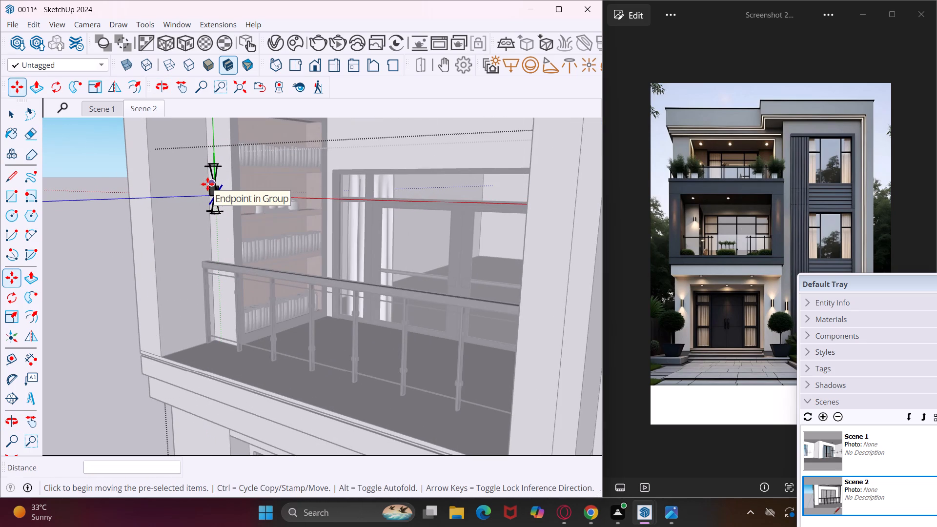
key("Escape")
key("Escape")
key("space")
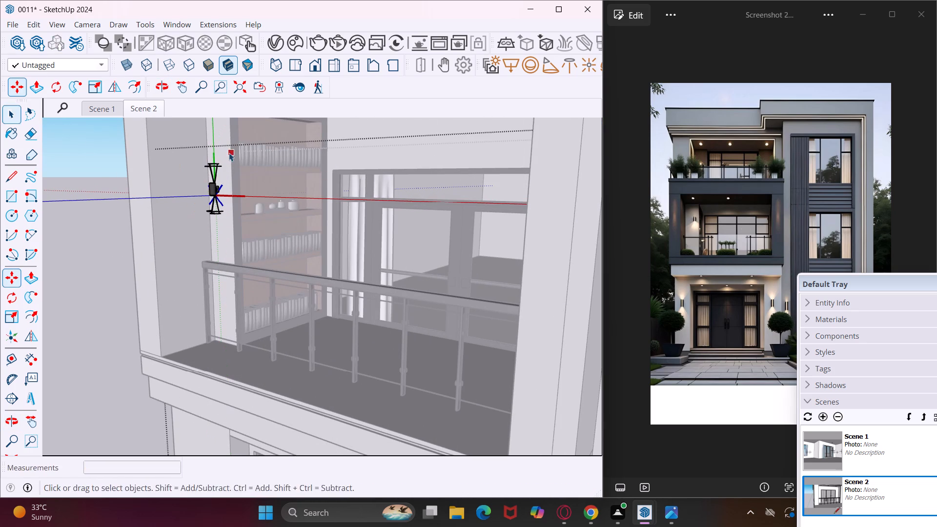
left_click_drag(229, 153, 192, 241)
middle_click_drag(231, 194, 163, 220)
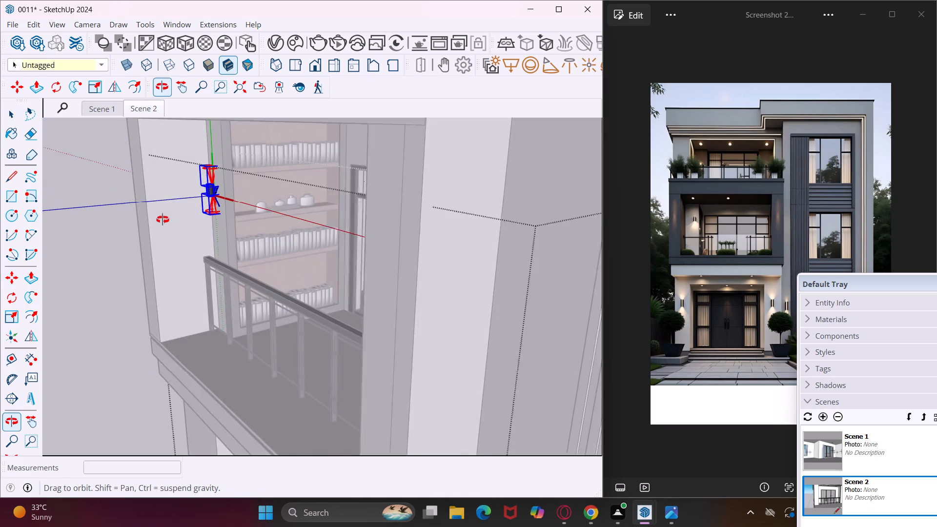
middle_click_drag(163, 220, 162, 220)
scroll(211, 187, "up", 14)
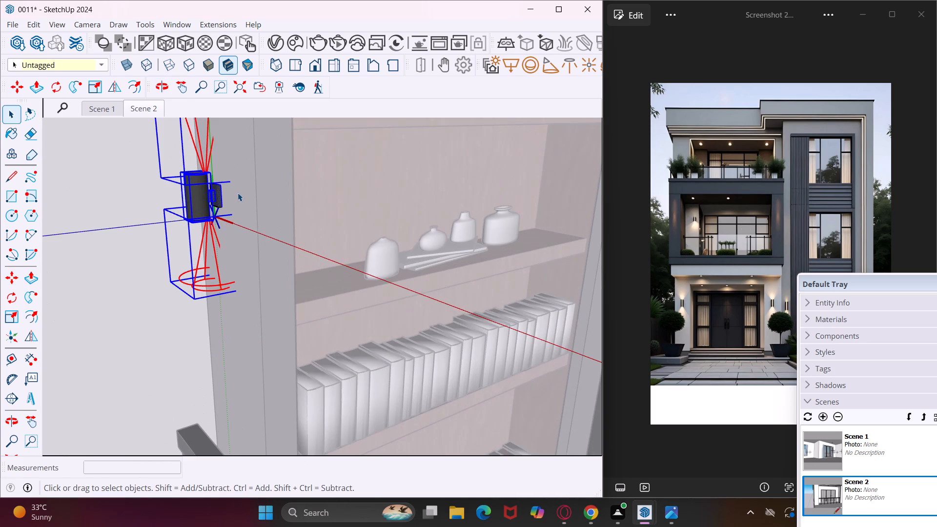
key("m")
scroll(230, 202, "up", 8)
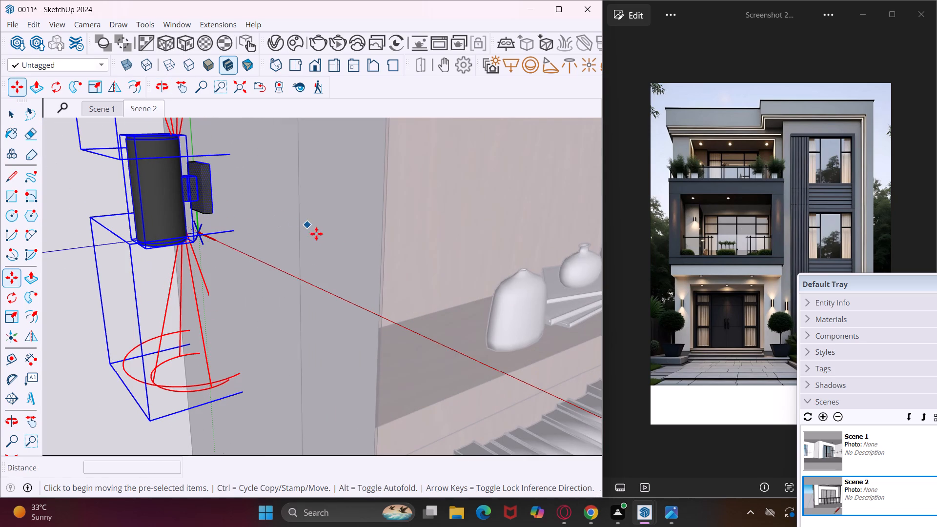
left_click(313, 245)
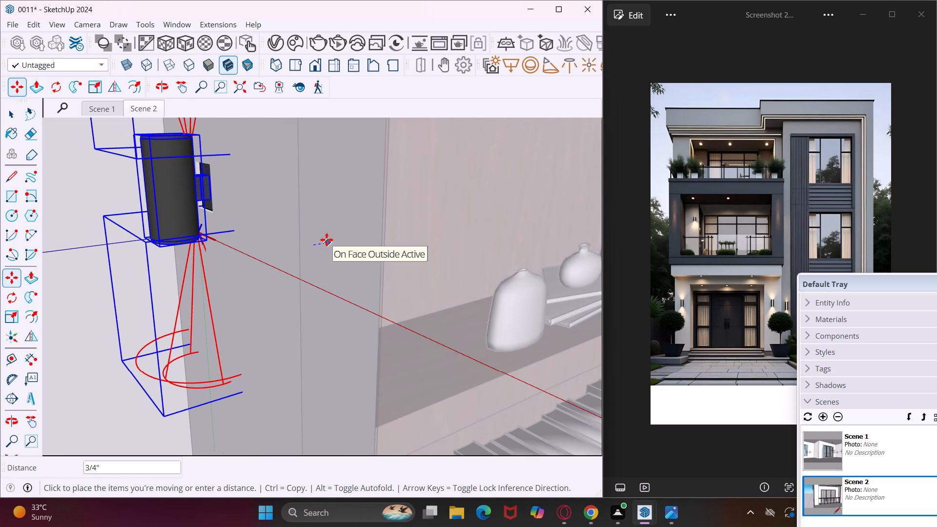
left_click(324, 240)
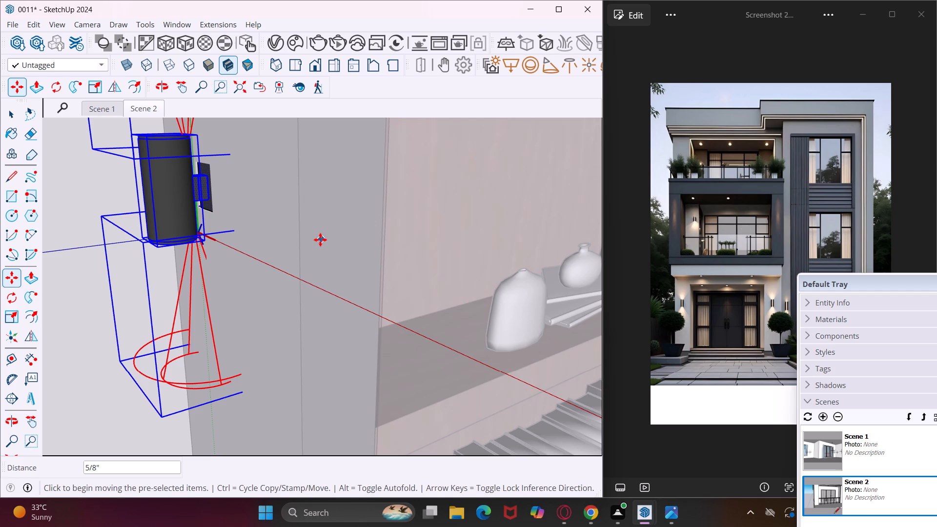
middle_click_drag(320, 240, 356, 231)
key("Escape")
key("space")
scroll(322, 244, "down", 10)
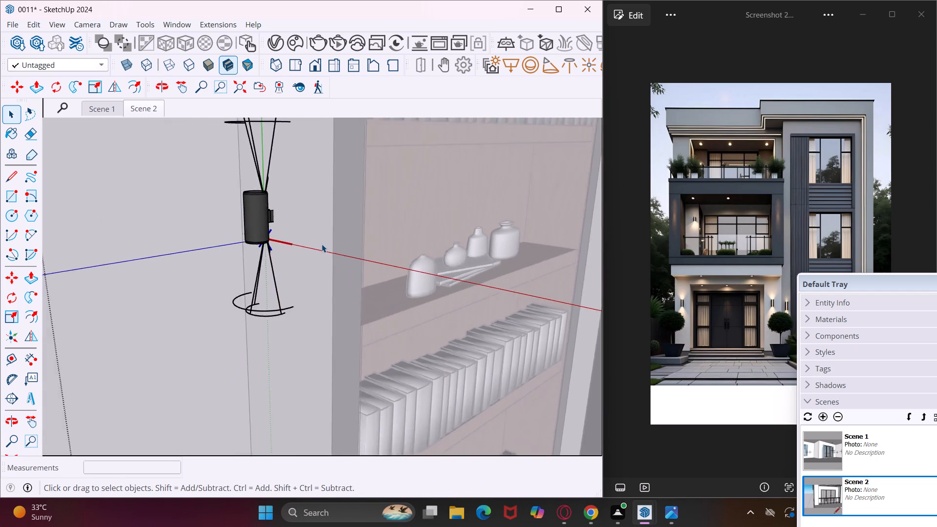
scroll(322, 244, "down", 14)
left_click(177, 290)
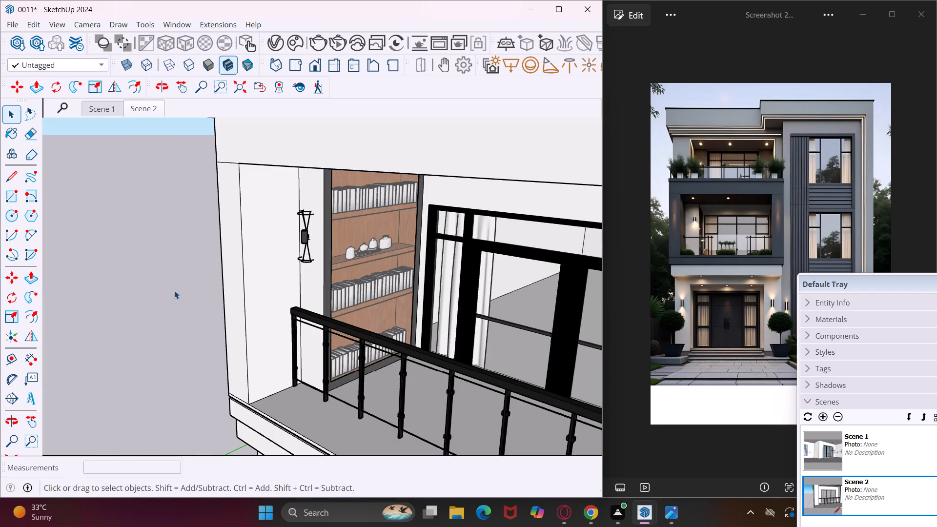
Examine the wall lights on the balcony and around the ground-floor entrance from several angles.
middle_click_drag(174, 290, 206, 239)
scroll(204, 234, "down", 8)
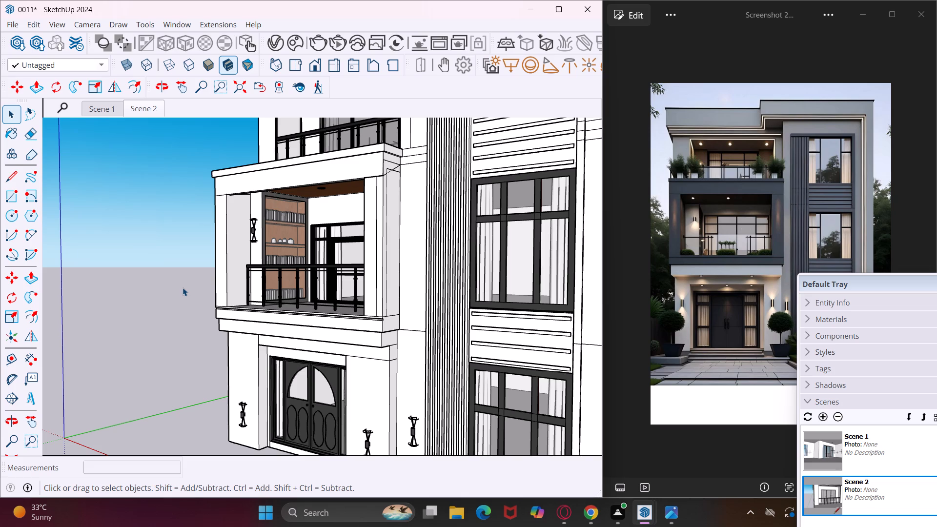
middle_click_drag(183, 287, 314, 297)
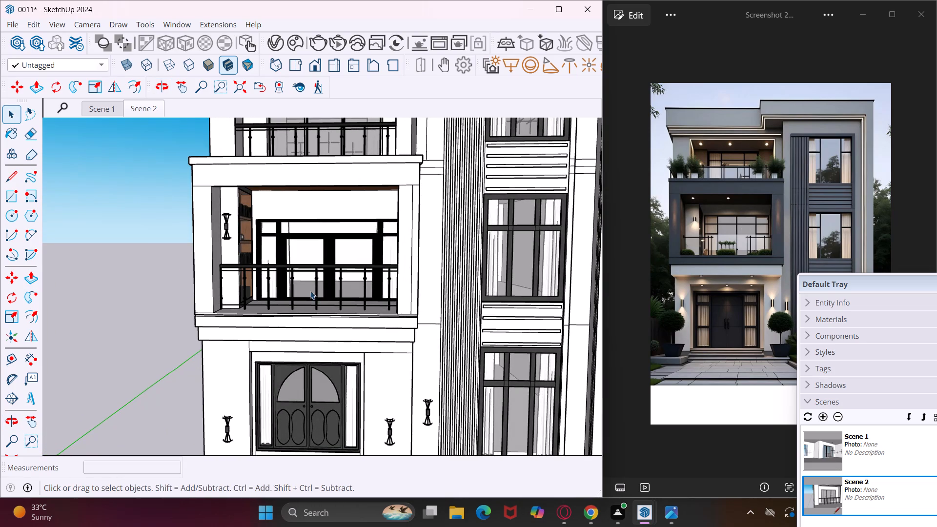
middle_click_drag(337, 254, 219, 322)
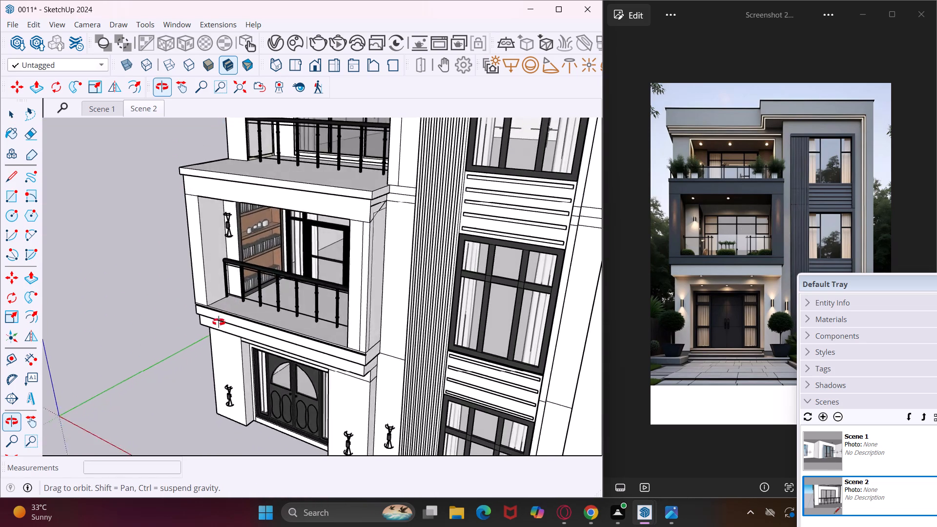
middle_click_drag(219, 322, 372, 387)
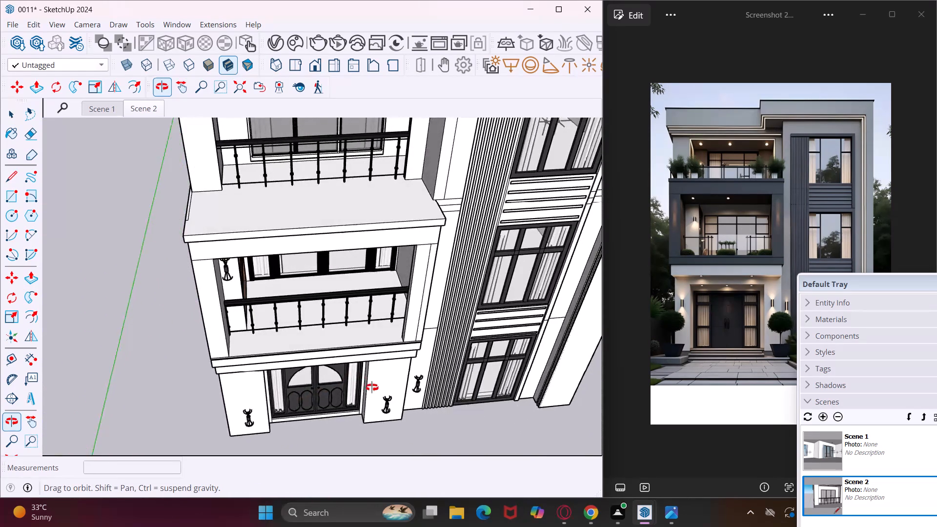
middle_click_drag(372, 387, 416, 385)
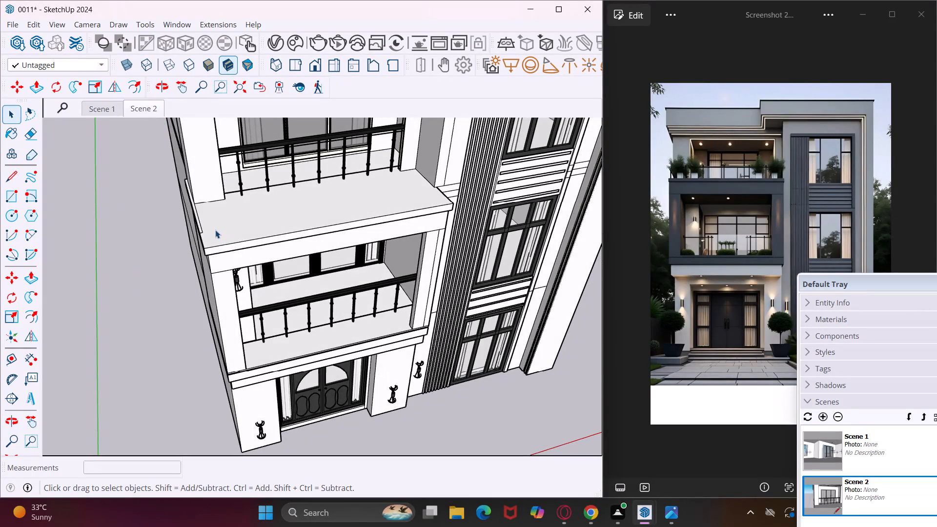
middle_click_drag(215, 229, 175, 203)
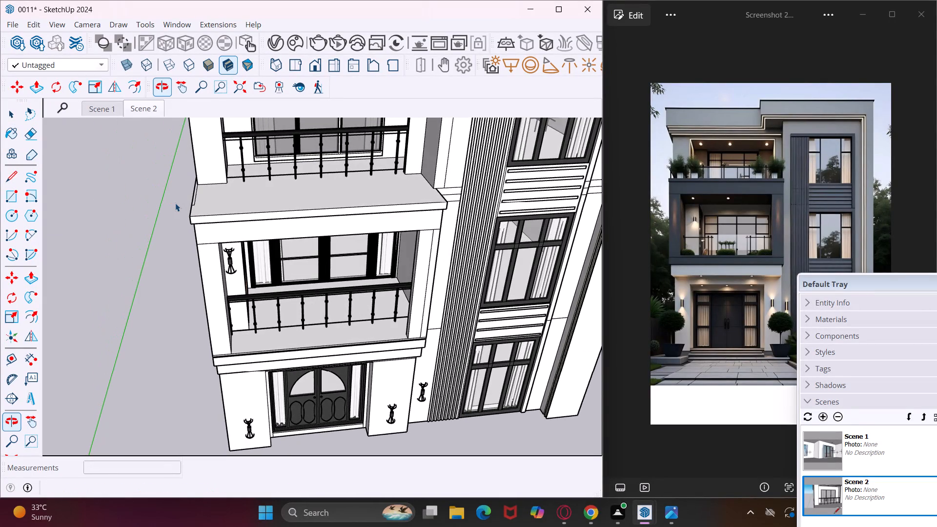
middle_click_drag(175, 203, 301, 203)
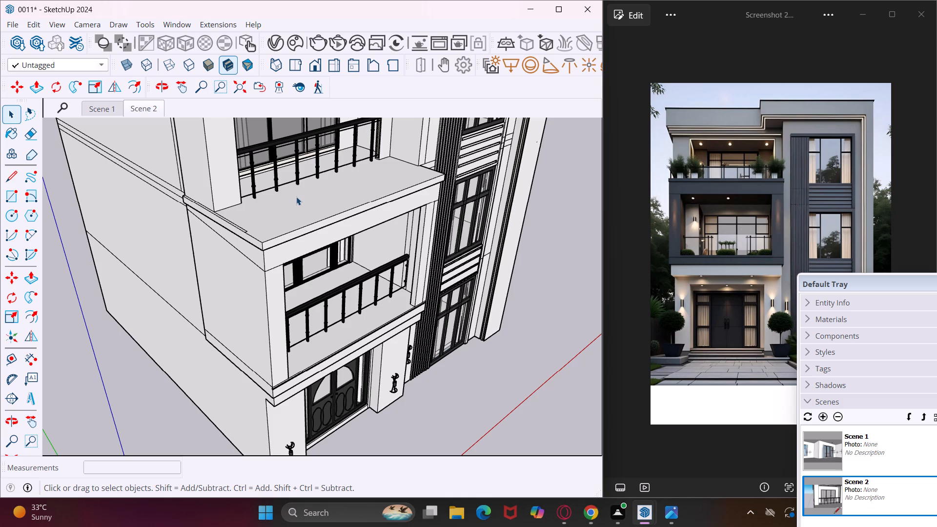
middle_click_drag(296, 197, 355, 190)
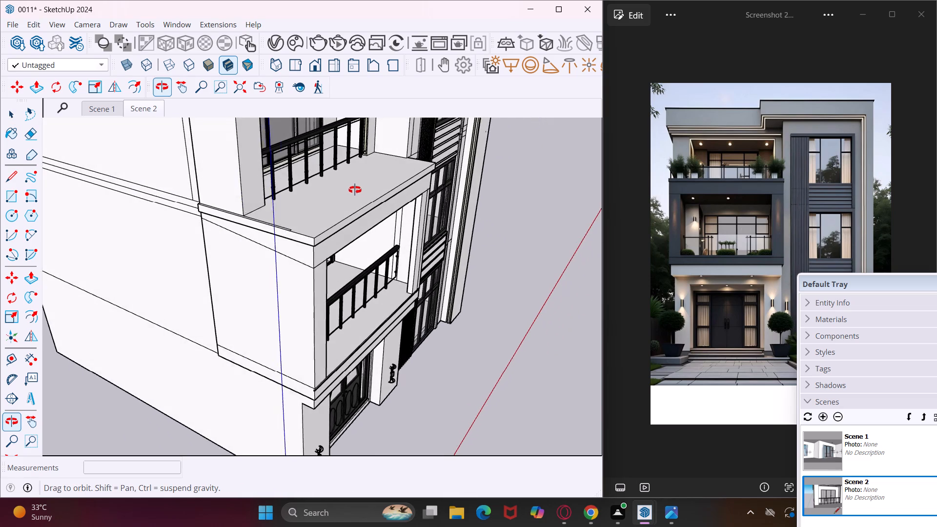
middle_click_drag(355, 190, 357, 188)
scroll(352, 183, "down", 5)
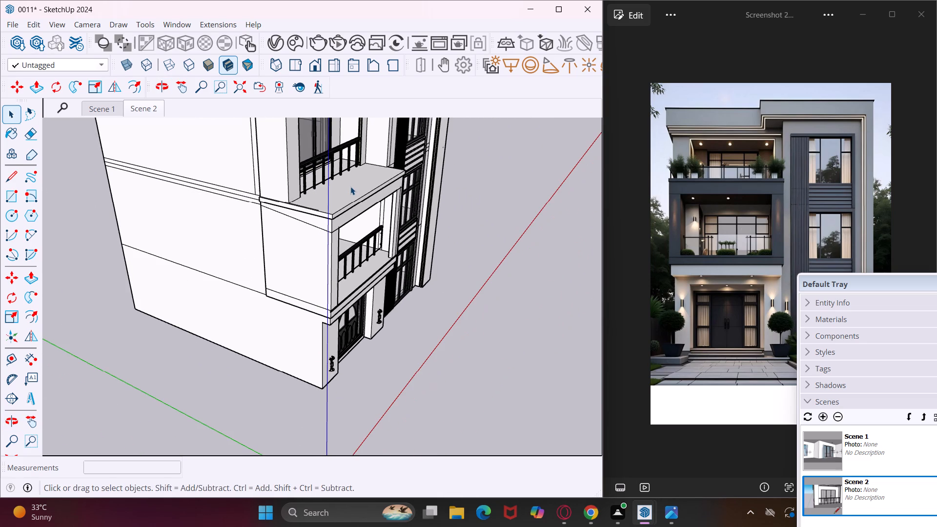
middle_click_drag(350, 187, 214, 195)
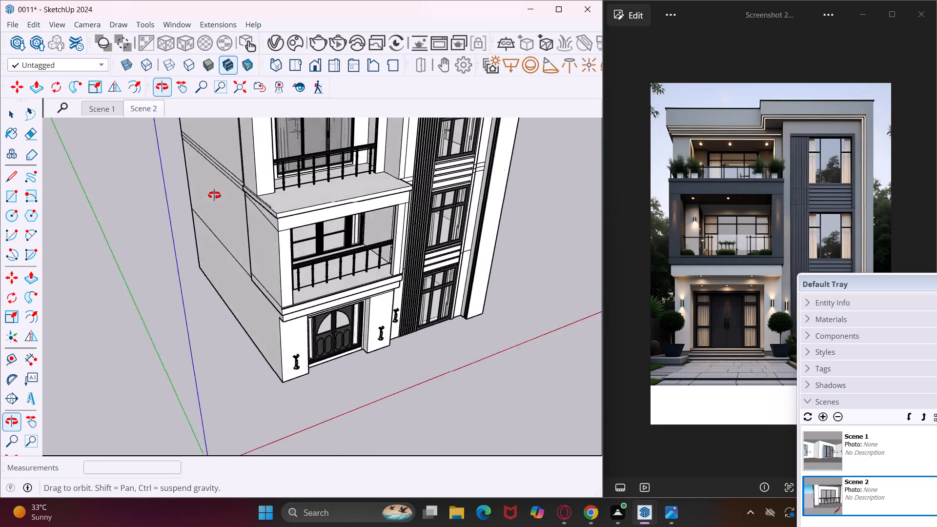
middle_click_drag(214, 195, 163, 201)
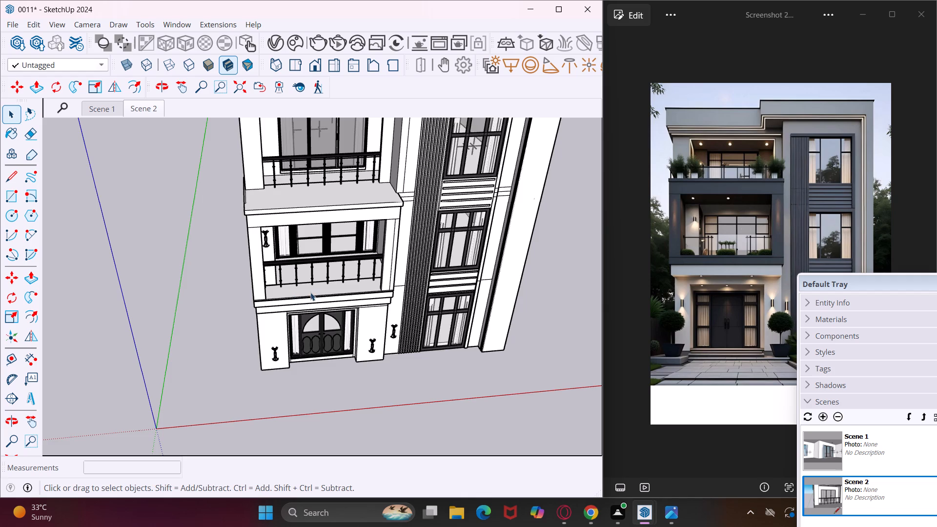
scroll(310, 292, "up", 4)
middle_click_drag(311, 292, 273, 243)
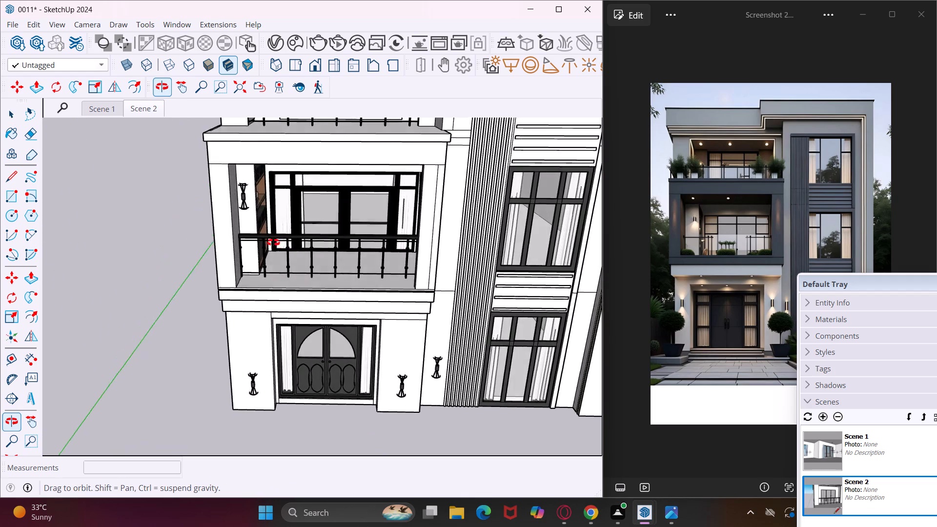
middle_click_drag(273, 243, 264, 219)
scroll(246, 227, "down", 3)
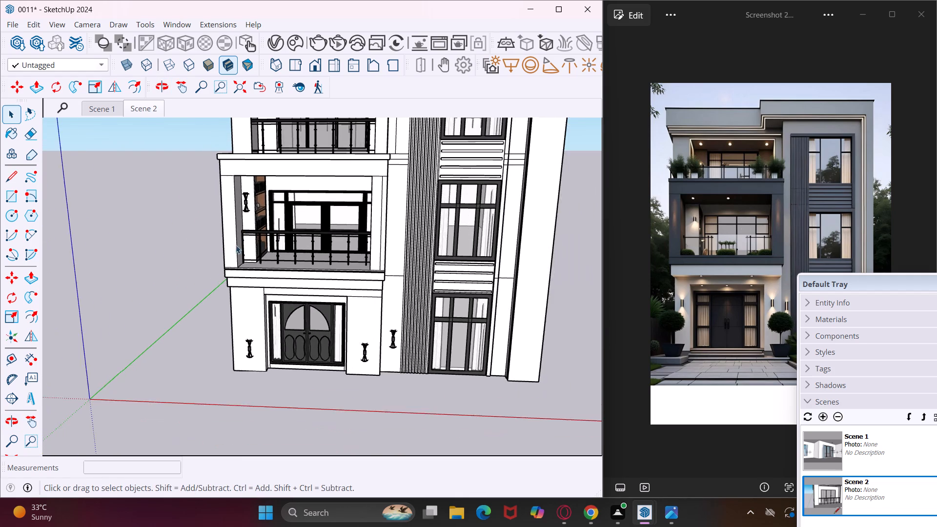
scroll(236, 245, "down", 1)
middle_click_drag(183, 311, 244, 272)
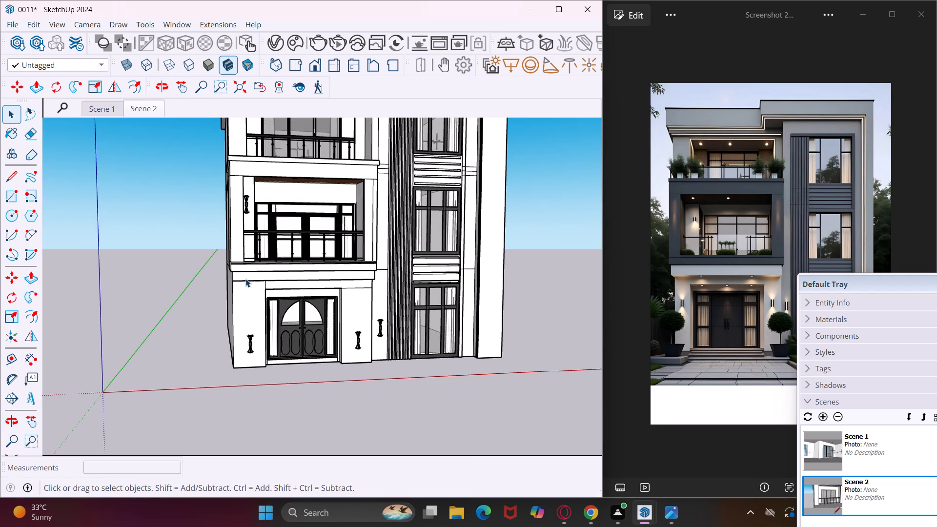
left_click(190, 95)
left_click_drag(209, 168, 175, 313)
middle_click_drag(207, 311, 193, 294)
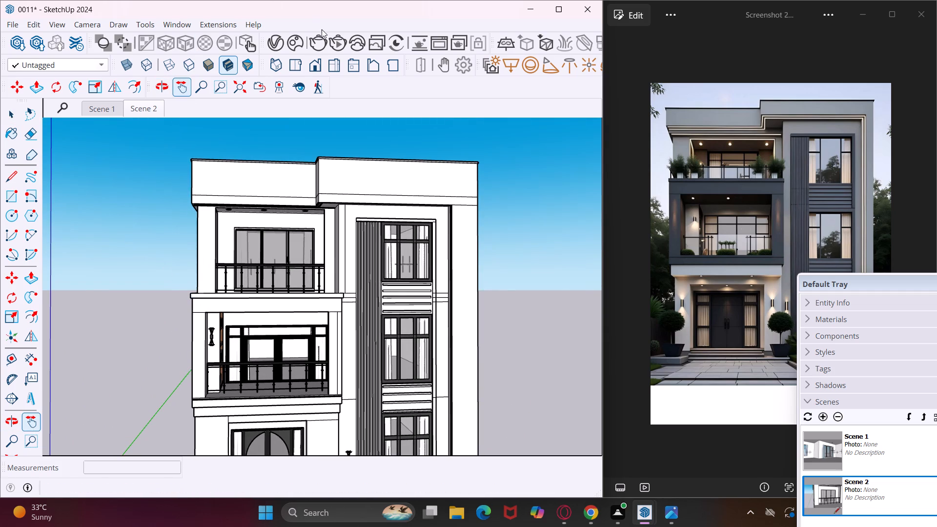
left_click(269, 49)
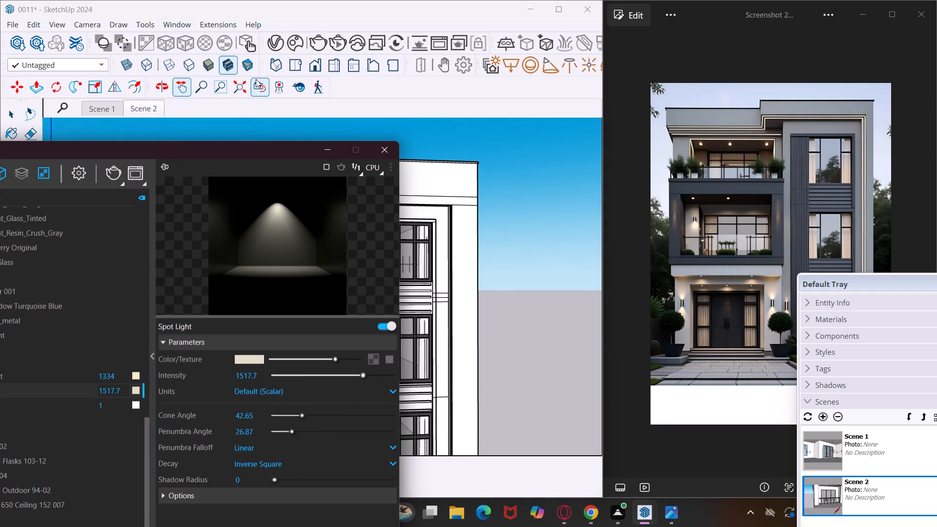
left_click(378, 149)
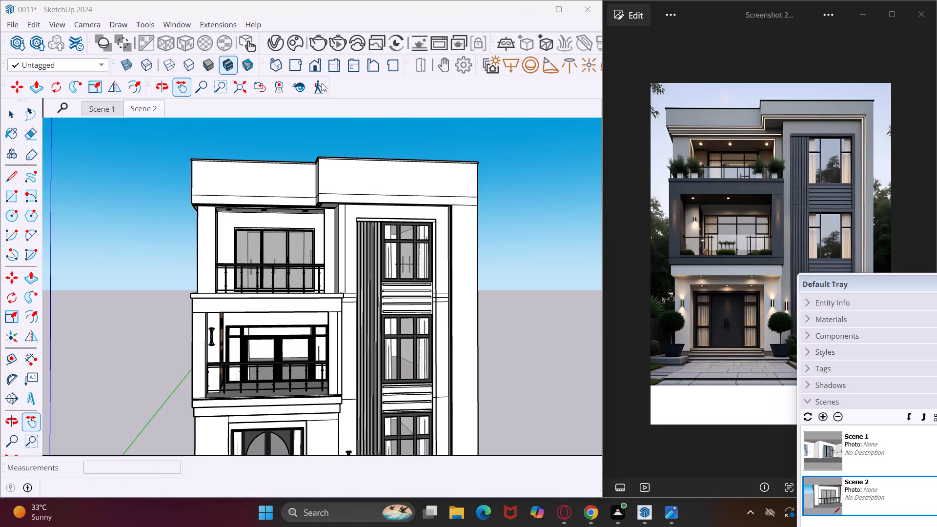
Switch to the Chaos Cosmos Browser and look through the Trees category of the Vegetation 3D models.
left_click(292, 48)
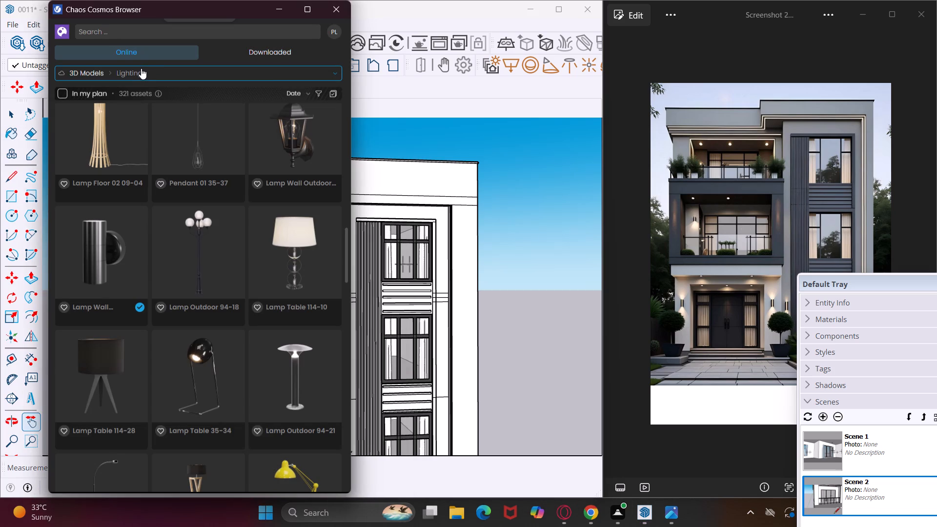
left_click(142, 69)
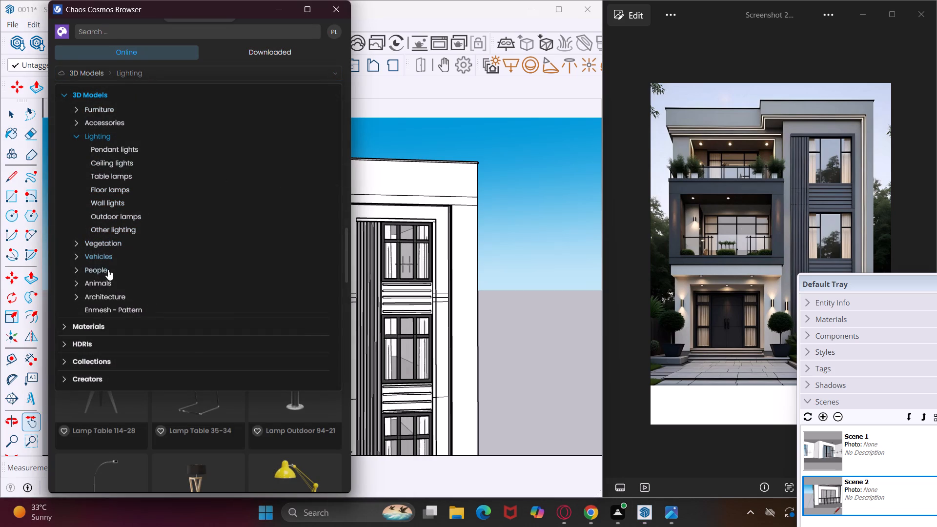
left_click(98, 298)
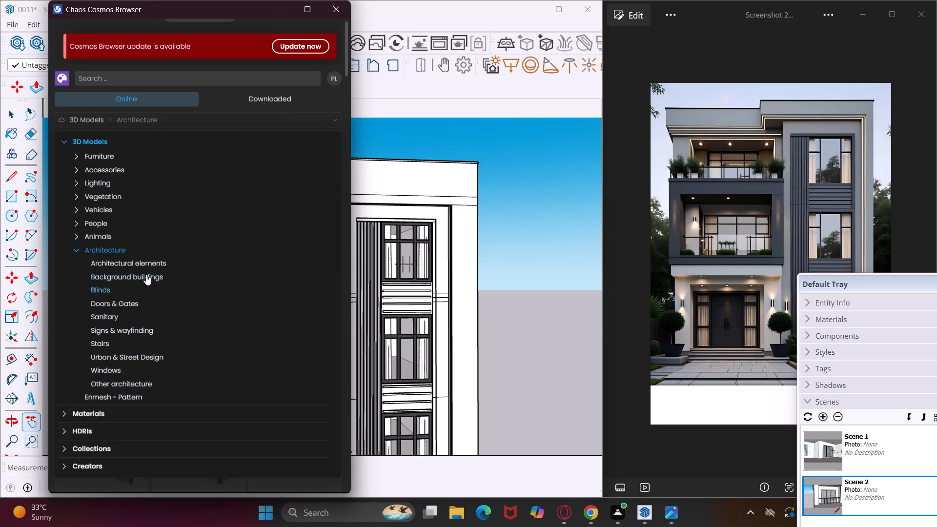
left_click(93, 214)
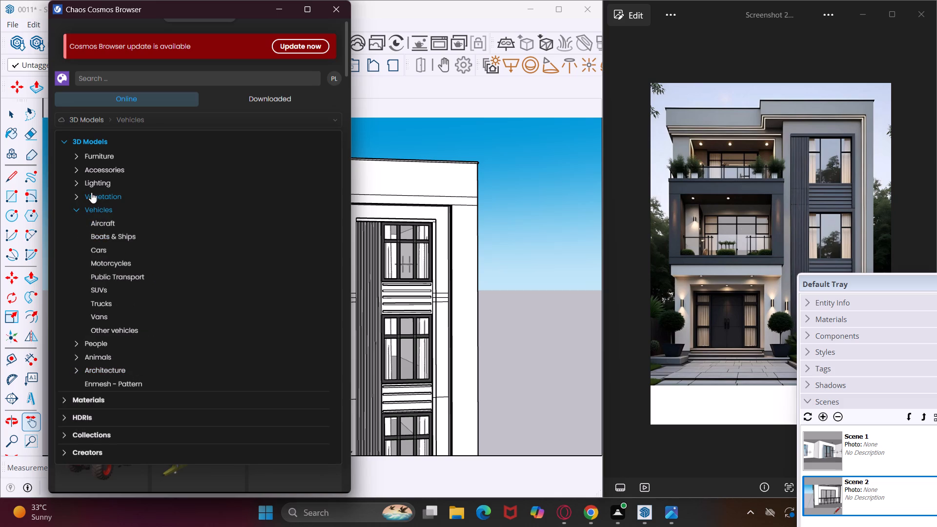
left_click(90, 191)
left_click(91, 193)
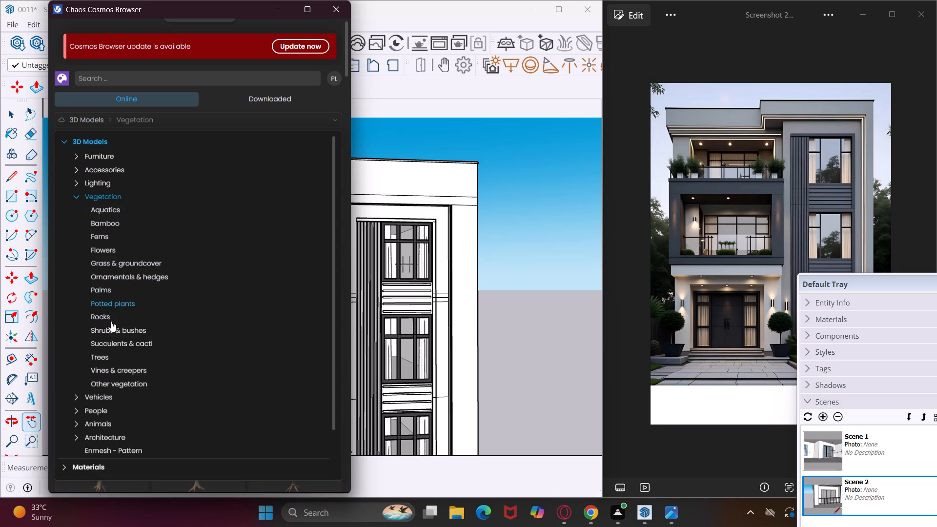
left_click(106, 356)
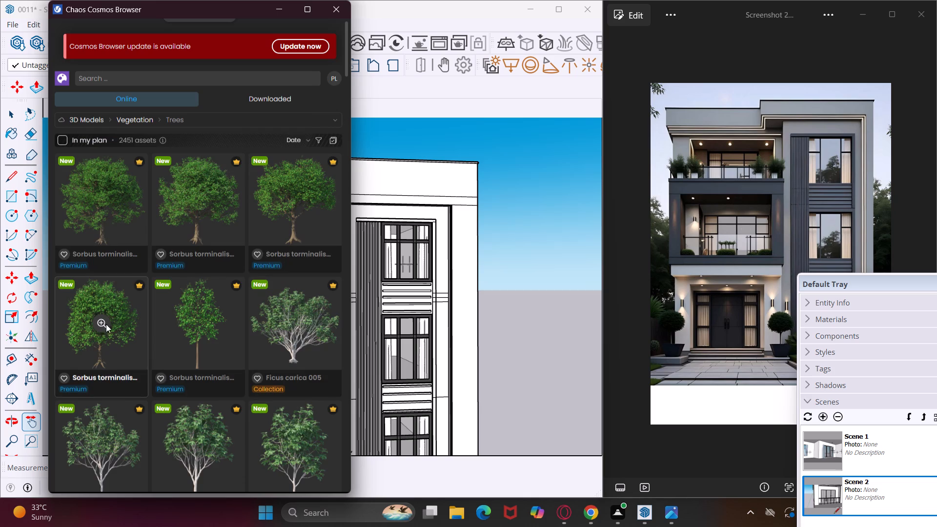
scroll(161, 288, "down", 13)
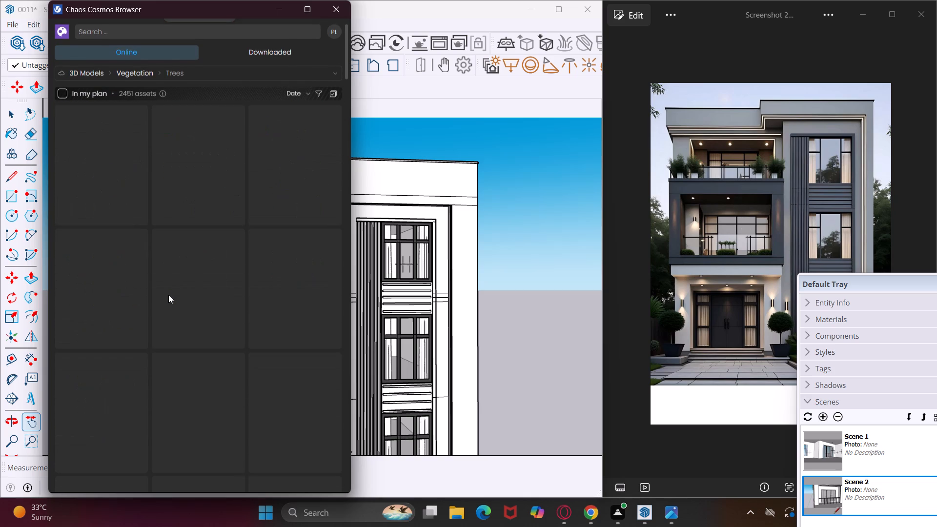
scroll(168, 295, "down", 7)
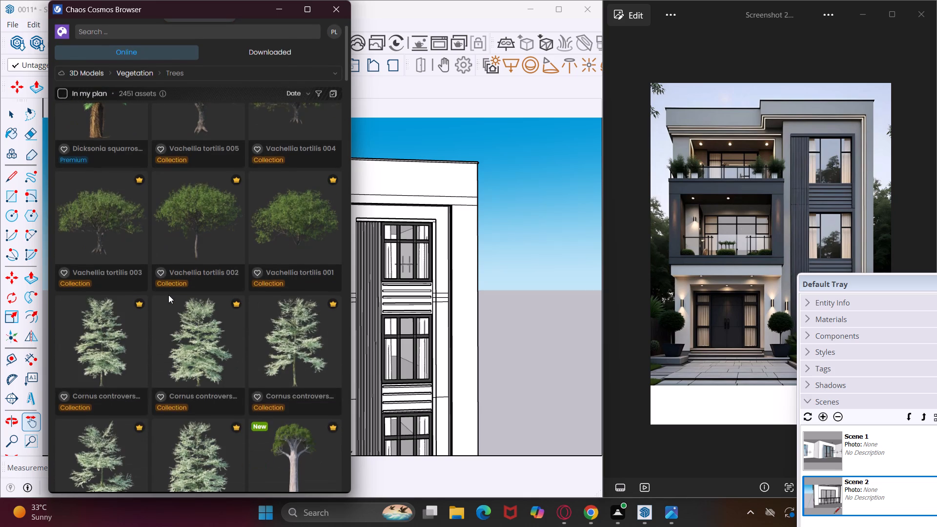
scroll(168, 295, "down", 12)
scroll(170, 296, "up", 1)
scroll(170, 296, "down", 6)
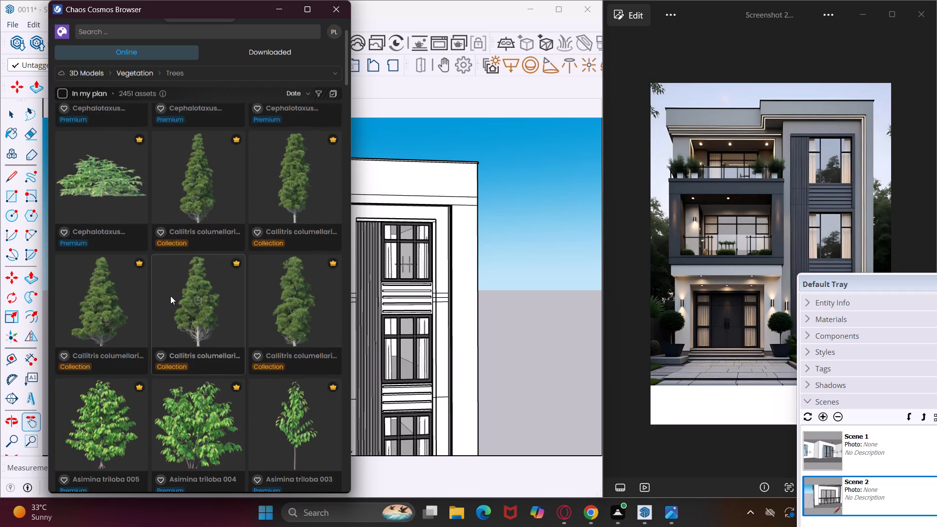
scroll(170, 296, "down", 2)
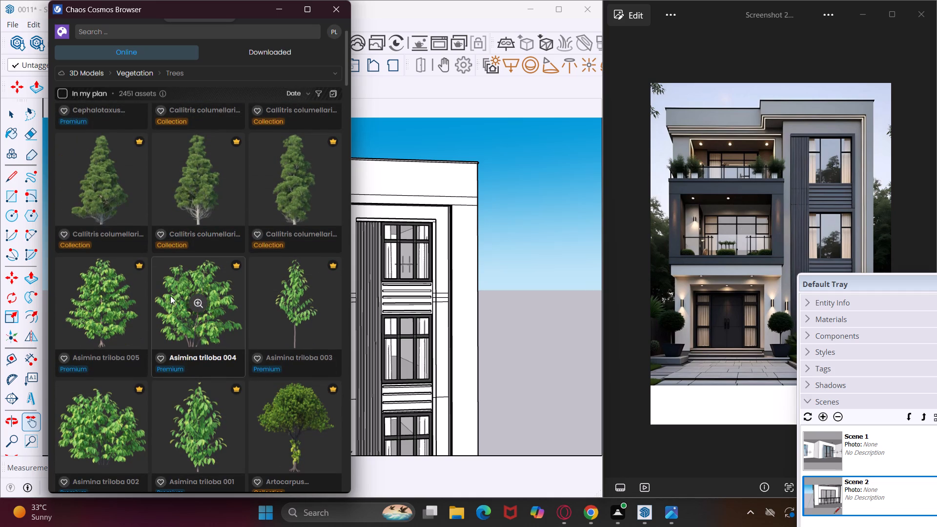
scroll(170, 296, "down", 7)
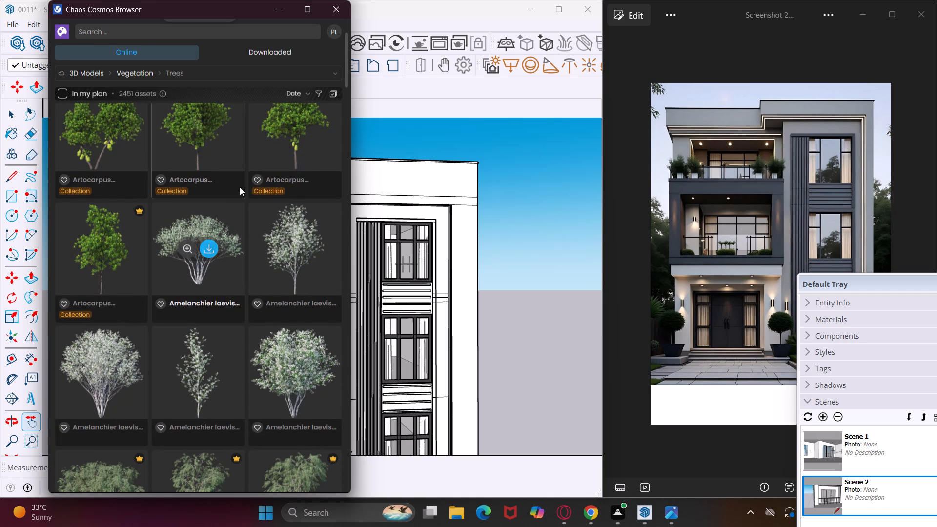
scroll(249, 177, "up", 4)
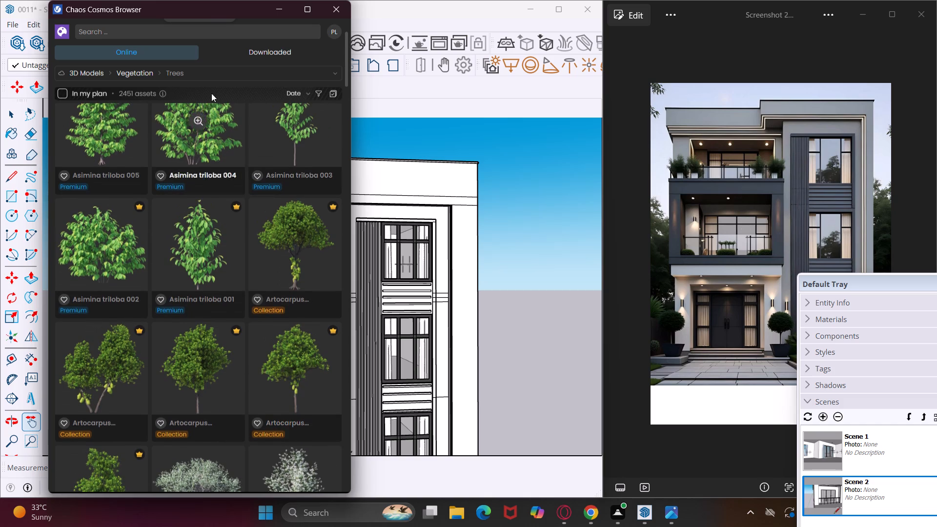
Look through the Succulents & cacti, Shrubs & bushes and Rocks categories of the Vegetation models.
left_click(220, 76)
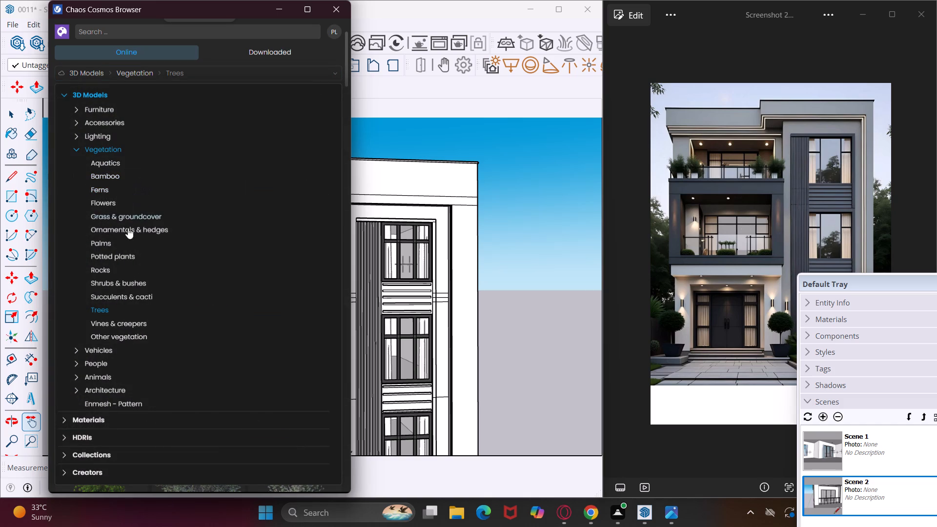
left_click(129, 295)
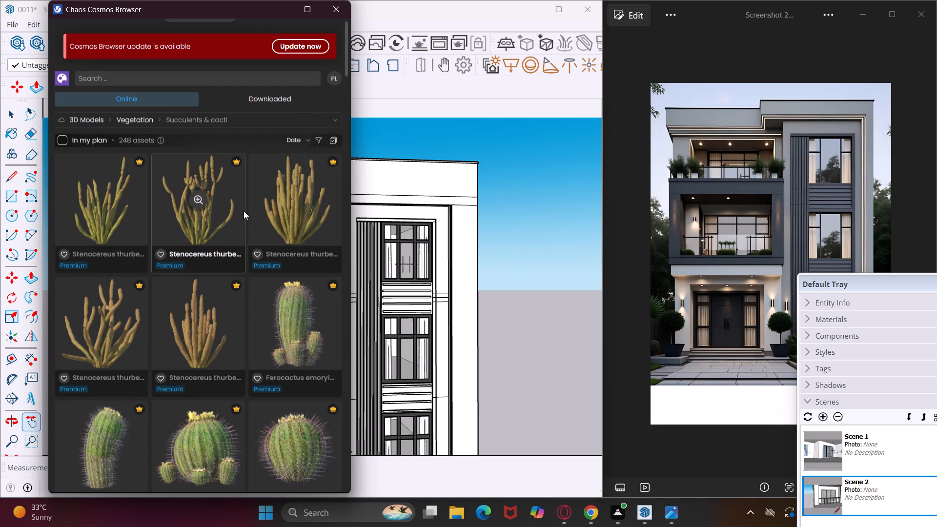
scroll(224, 245, "down", 10)
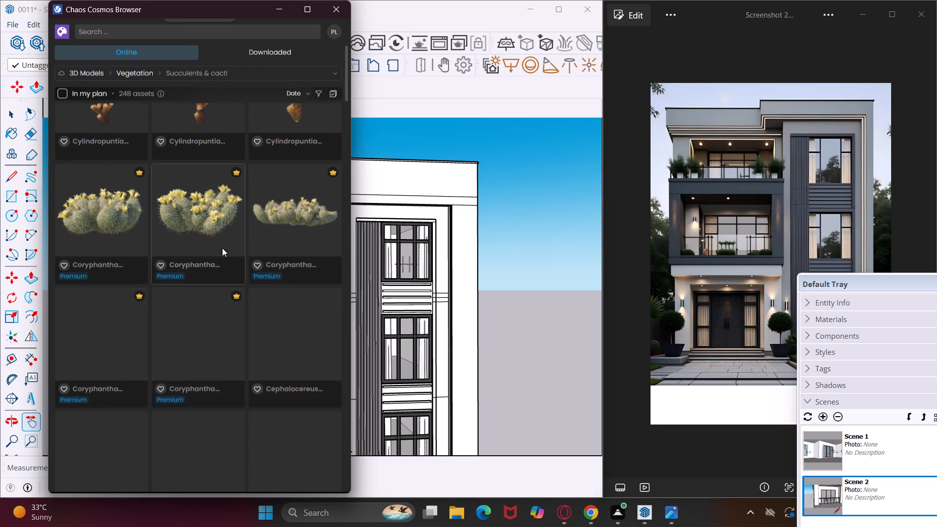
left_click(313, 70)
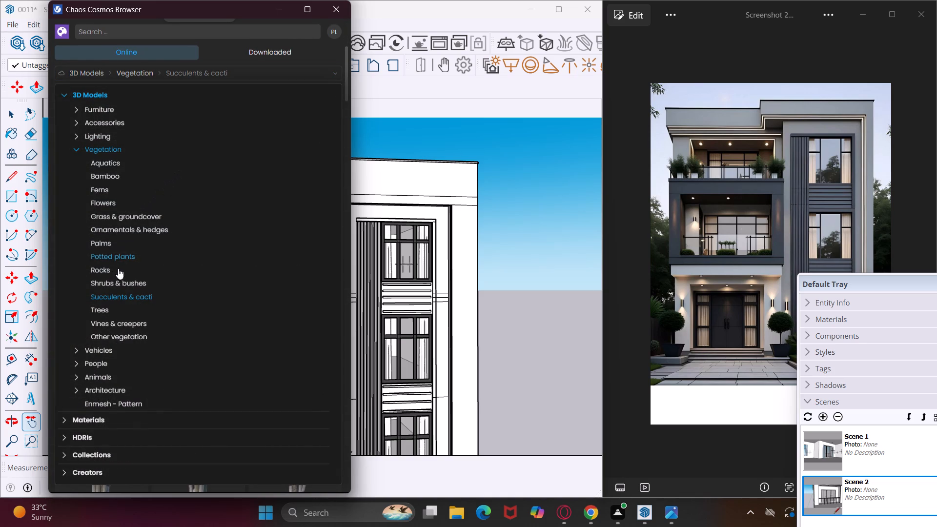
left_click(123, 277)
left_click(125, 281)
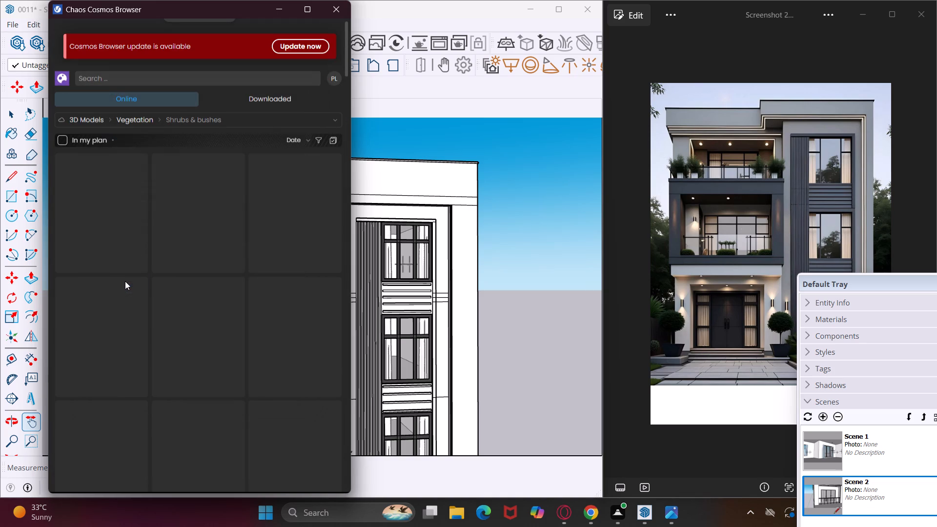
left_click(241, 116)
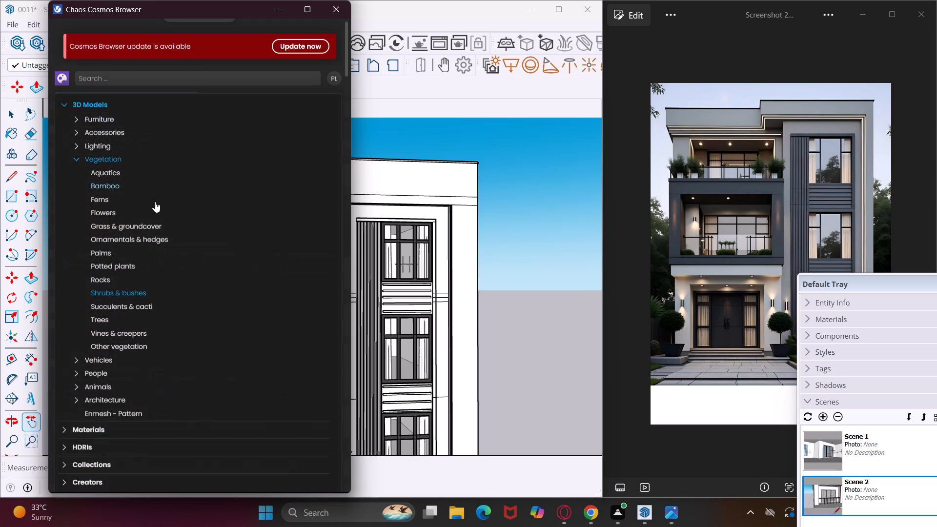
left_click(124, 283)
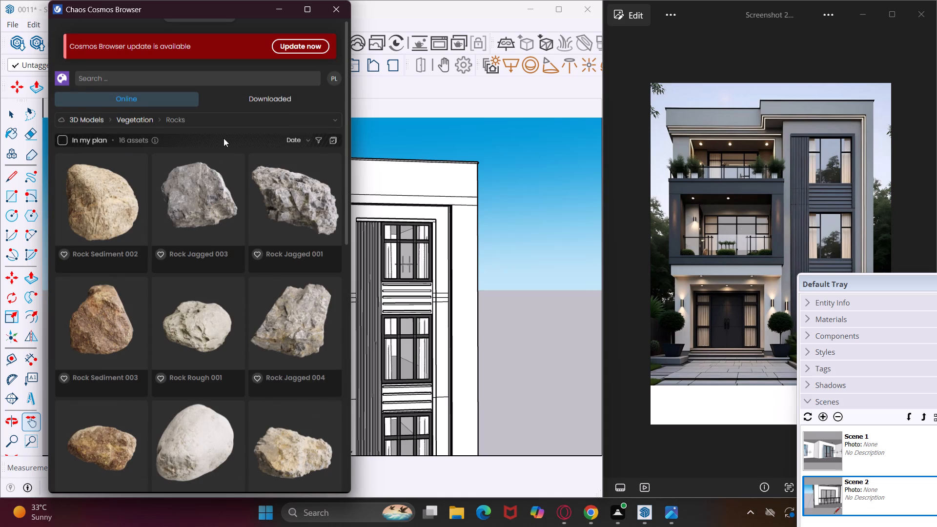
Download the three purple Pennisetum grass planters from the Potted plants category of the Vegetation models.
left_click(244, 126)
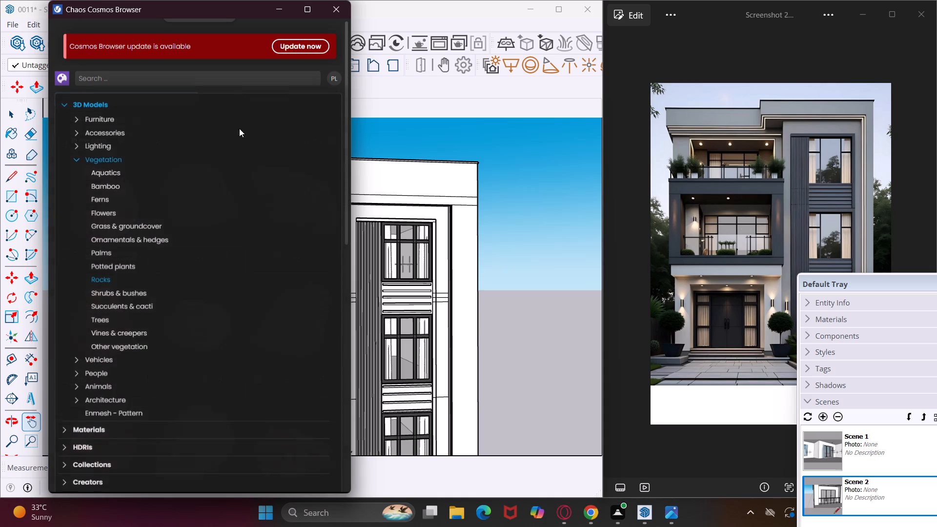
left_click(120, 262)
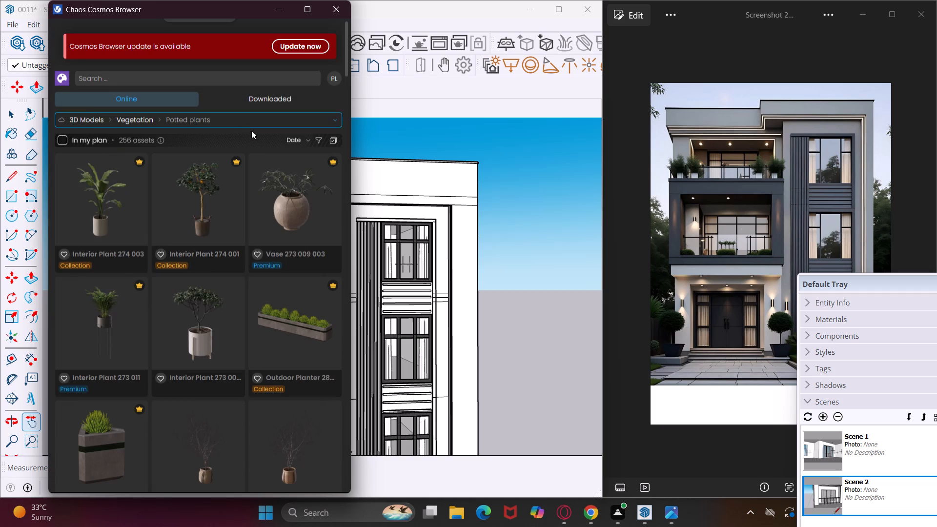
scroll(200, 323, "down", 3)
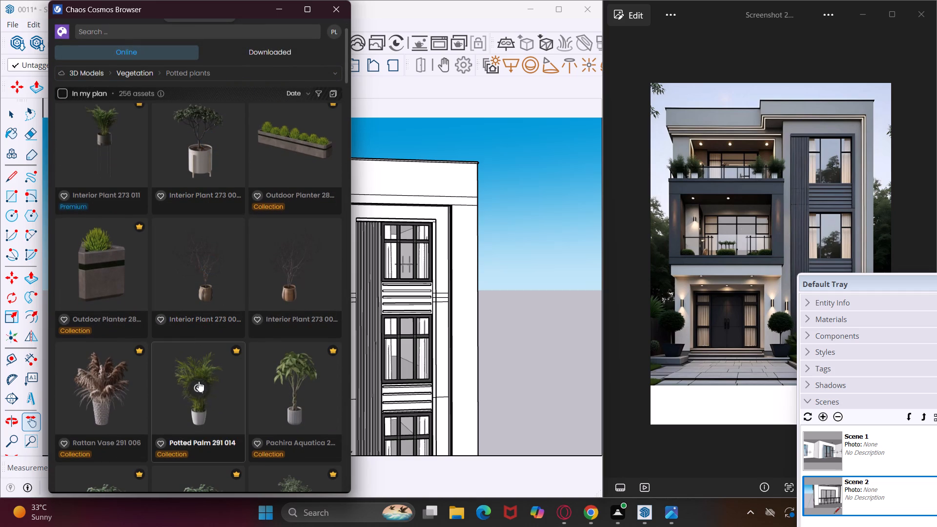
scroll(132, 326, "down", 4)
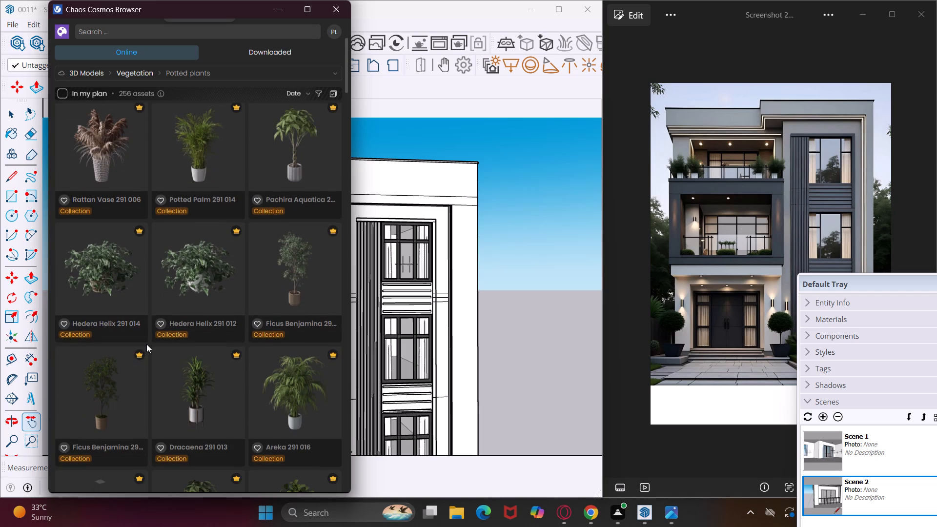
scroll(146, 344, "down", 9)
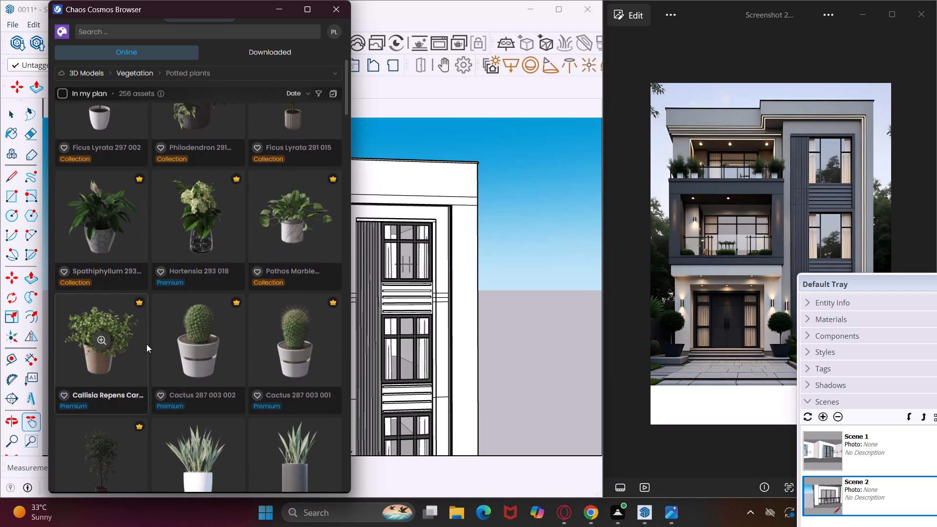
scroll(146, 344, "down", 4)
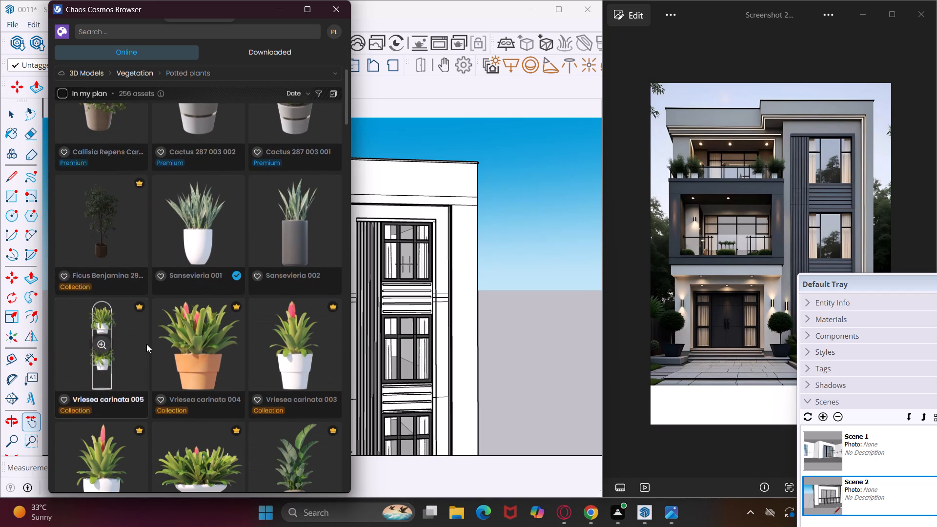
scroll(146, 344, "down", 6)
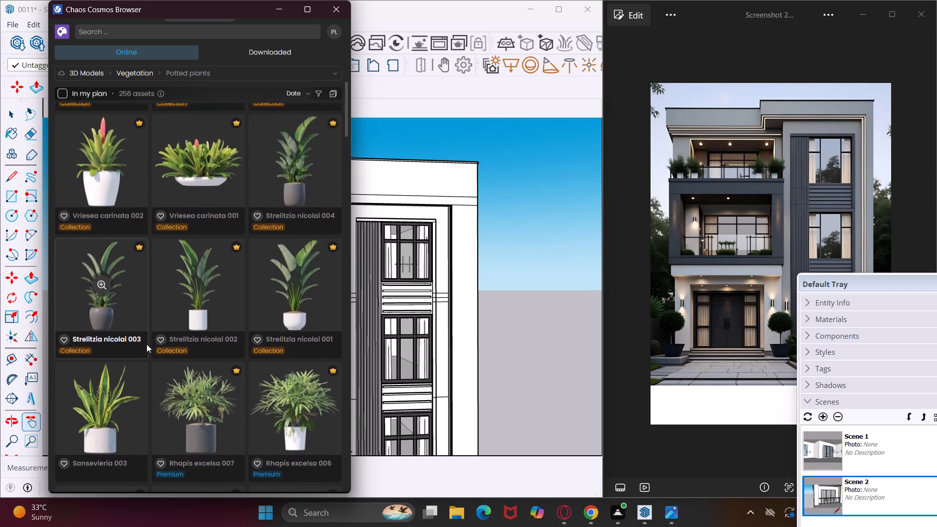
scroll(146, 344, "down", 2)
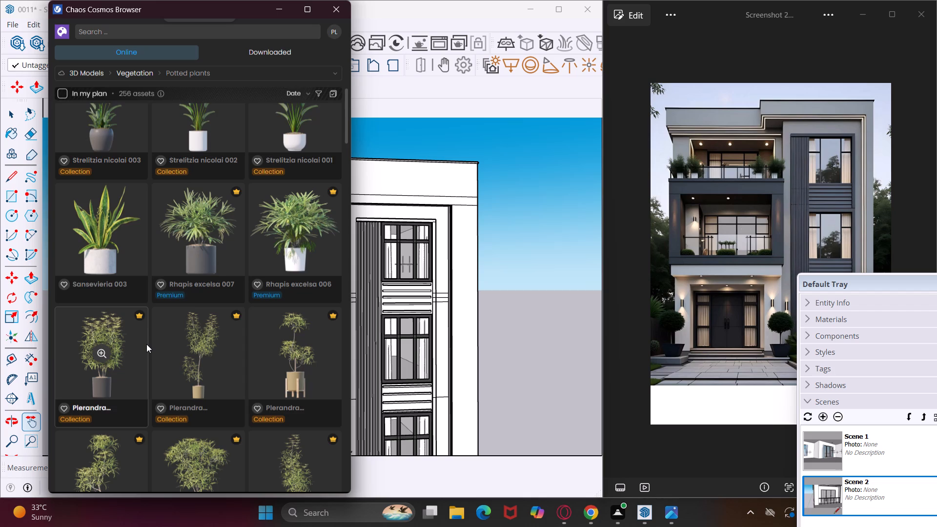
scroll(146, 344, "down", 6)
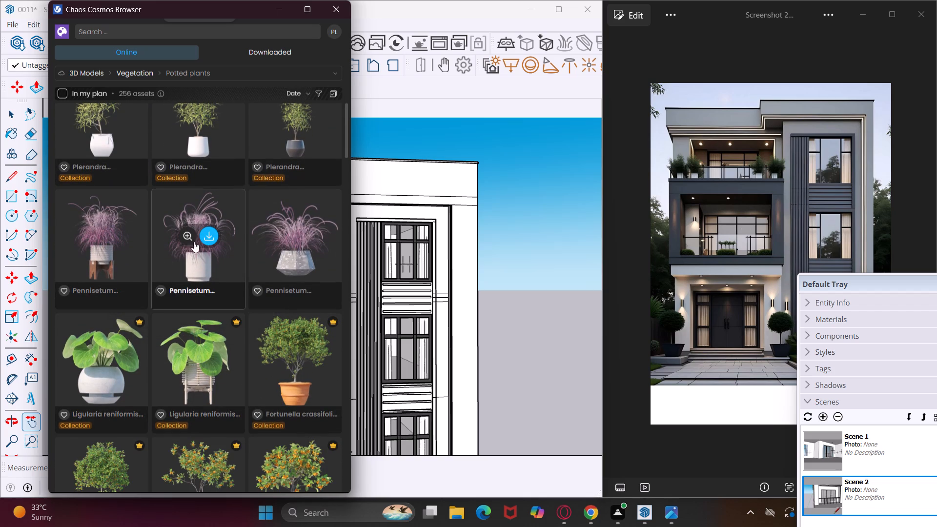
left_click(212, 229)
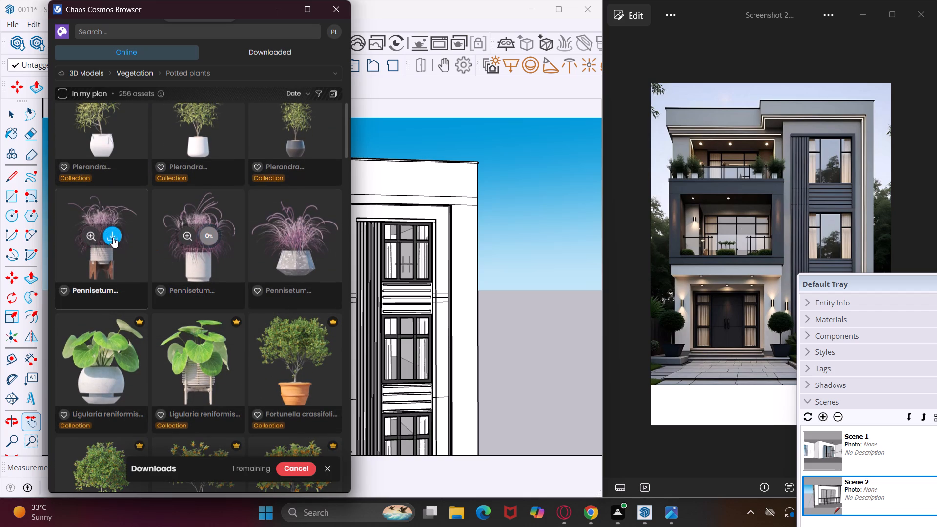
left_click(111, 235)
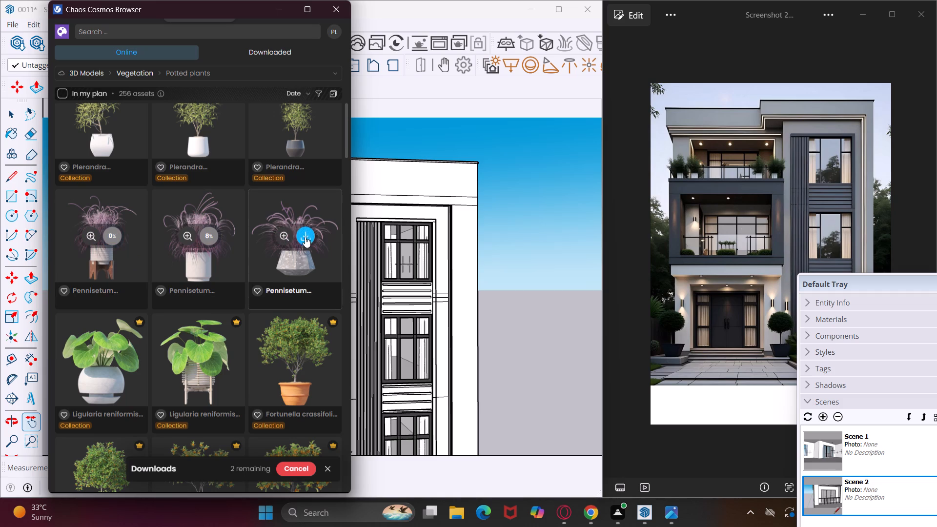
left_click(306, 236)
scroll(168, 349, "down", 4)
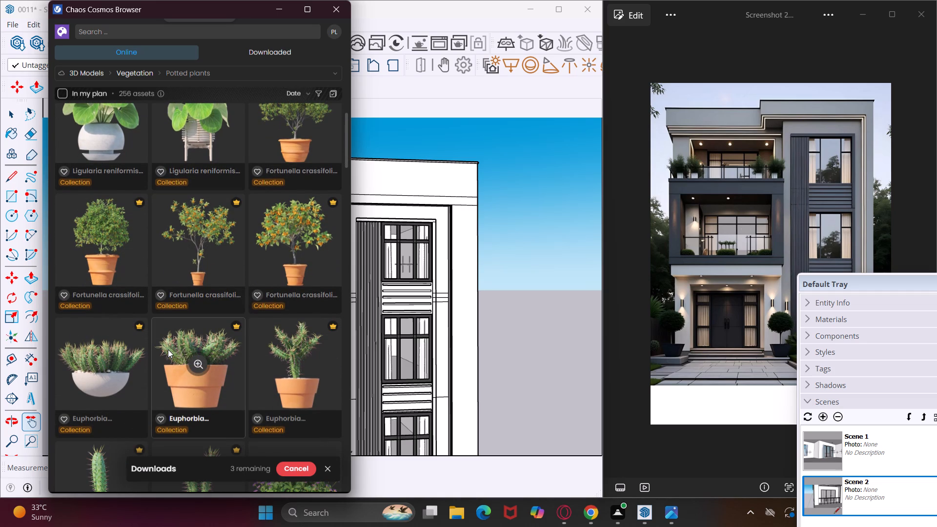
Download the Erigeron glaucus 001, 002 and 004 flowering planters from the Potted plants category.
key("ctrl+s")
scroll(113, 372, "down", 2)
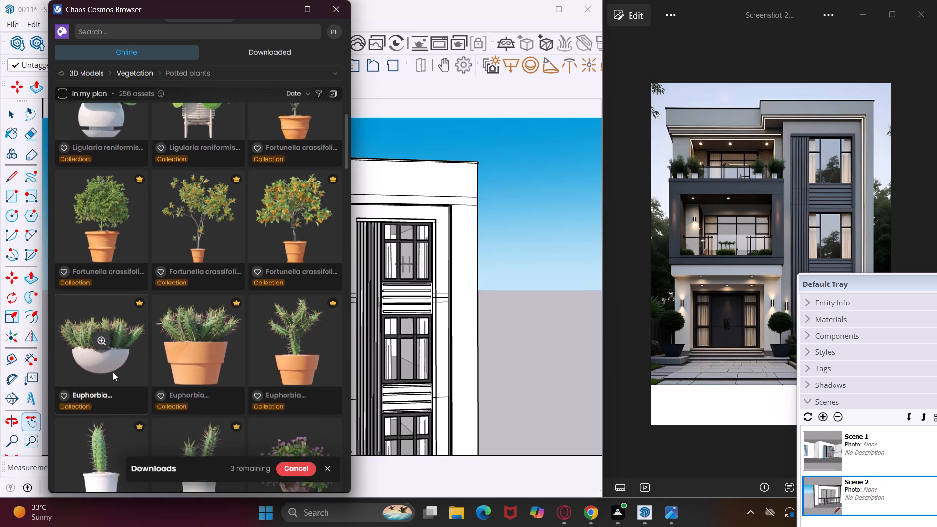
scroll(113, 372, "down", 2)
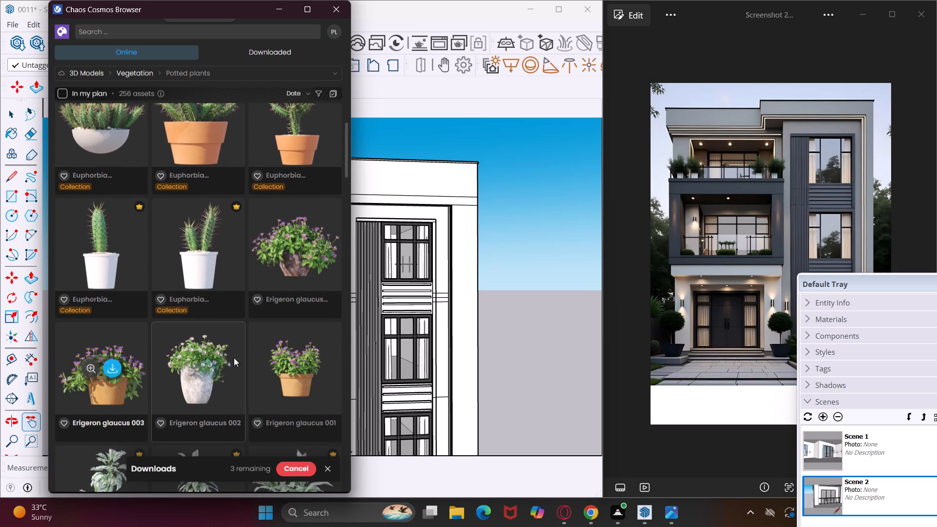
left_click(305, 366)
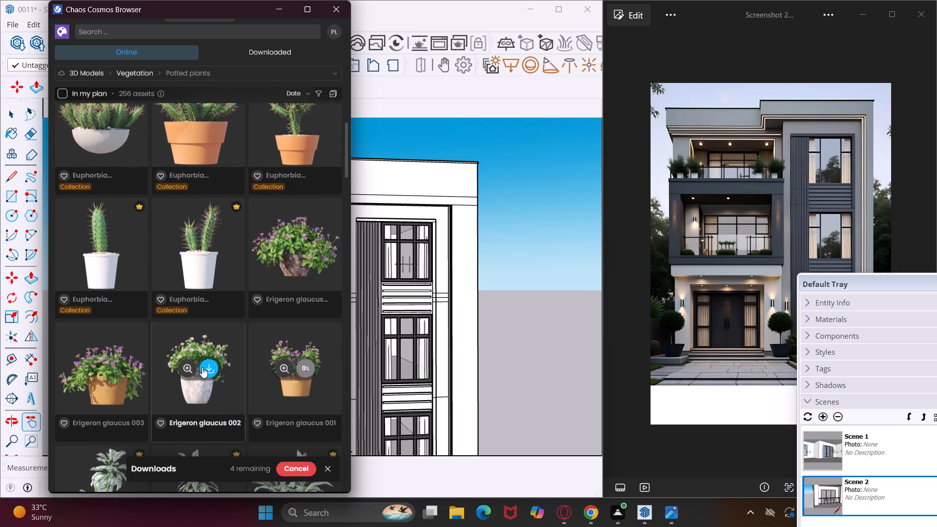
left_click(208, 363)
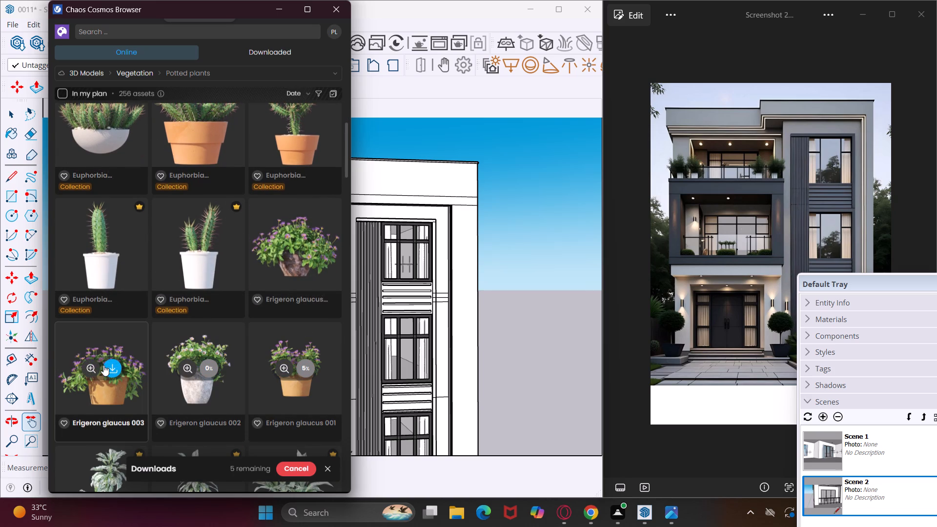
left_click(115, 358)
left_click(304, 247)
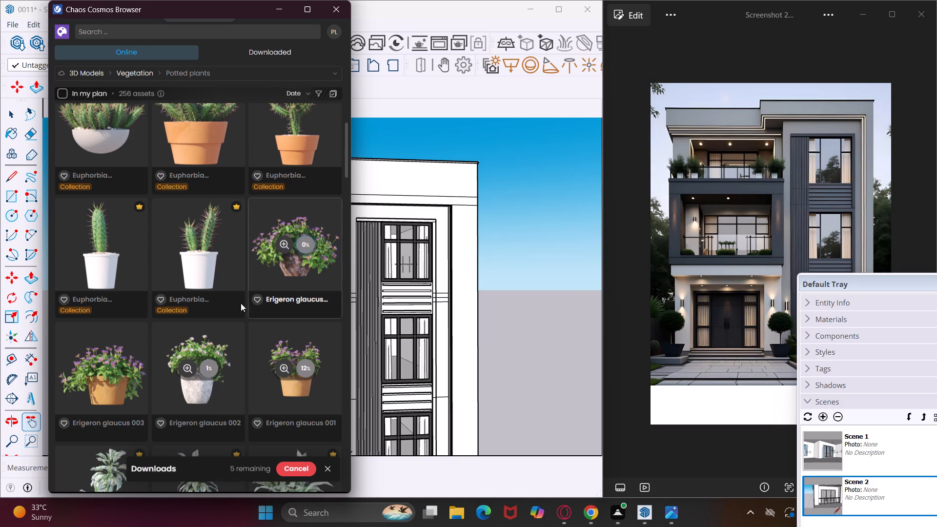
Download the yellow-leaved Philodendron moonlight 001 in the white cylindrical pot from the Potted plants category.
scroll(214, 322, "down", 6)
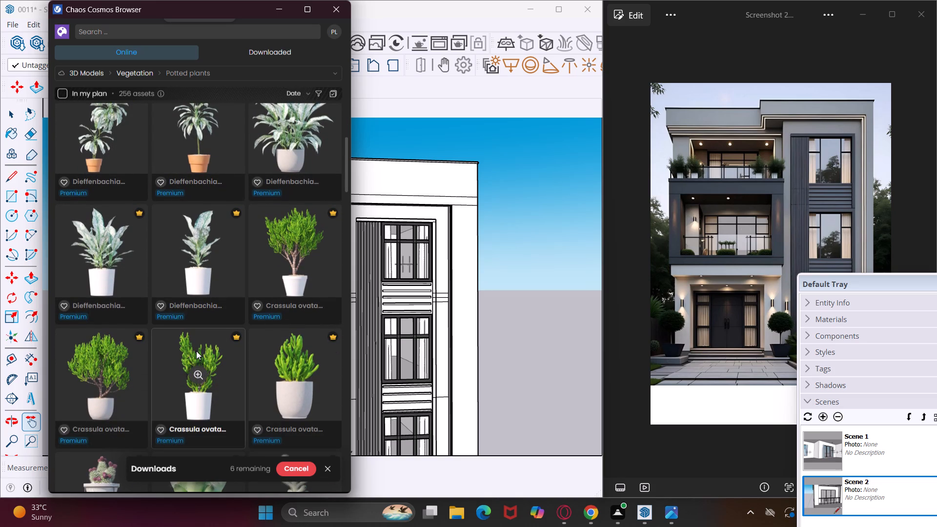
scroll(196, 351, "down", 4)
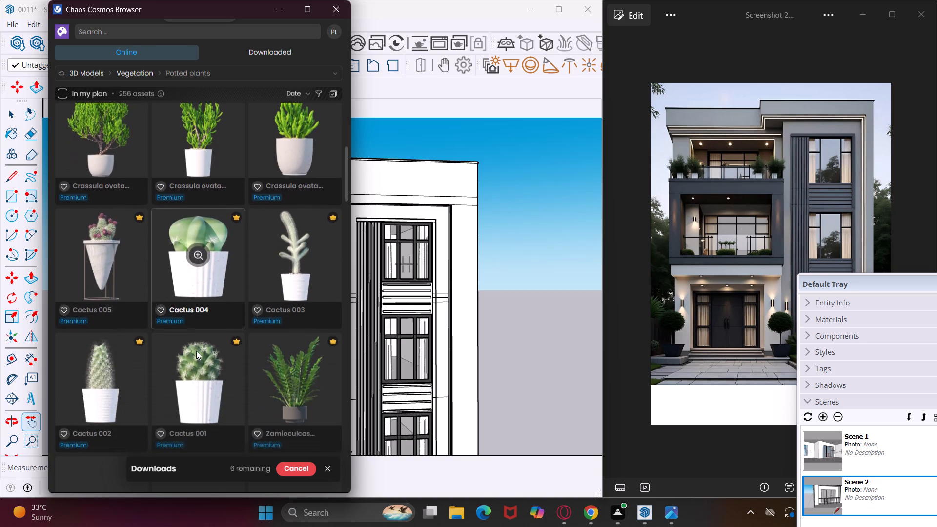
scroll(196, 351, "down", 6)
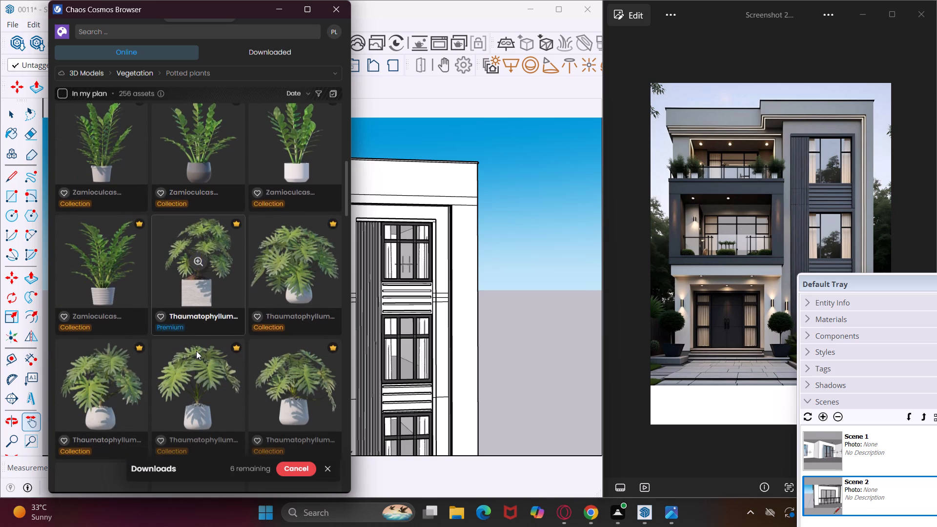
scroll(196, 351, "down", 5)
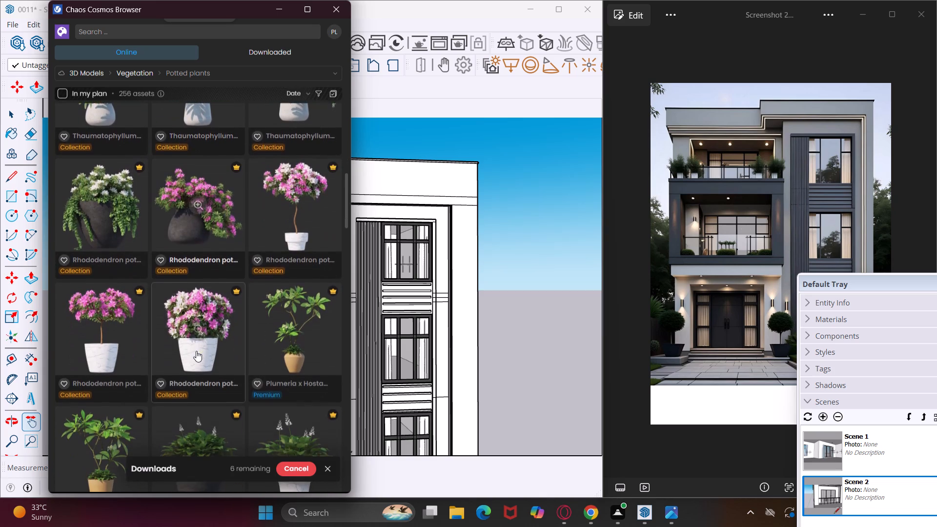
scroll(196, 351, "down", 4)
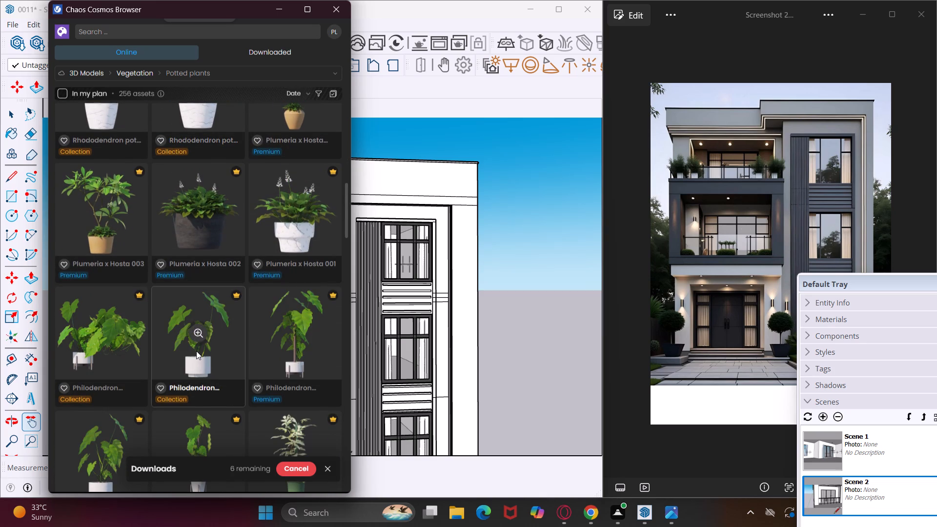
scroll(196, 351, "down", 8)
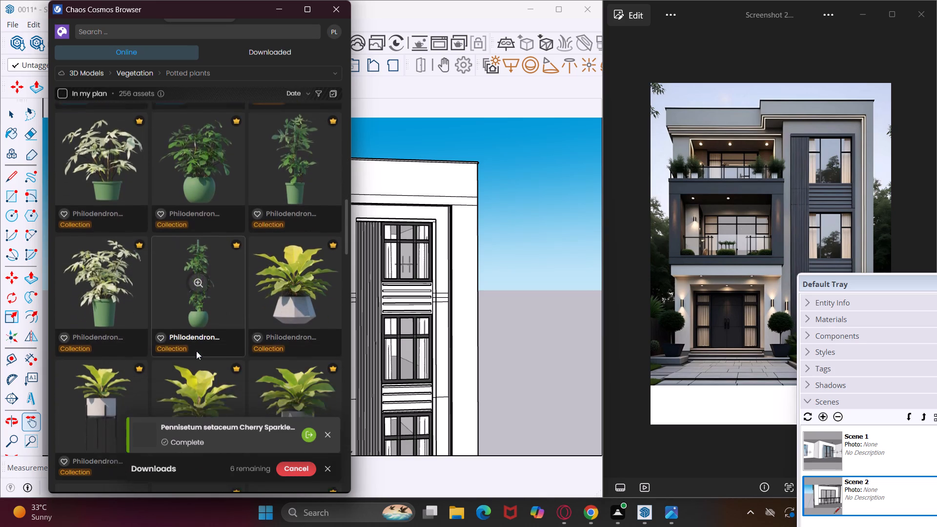
scroll(196, 351, "down", 4)
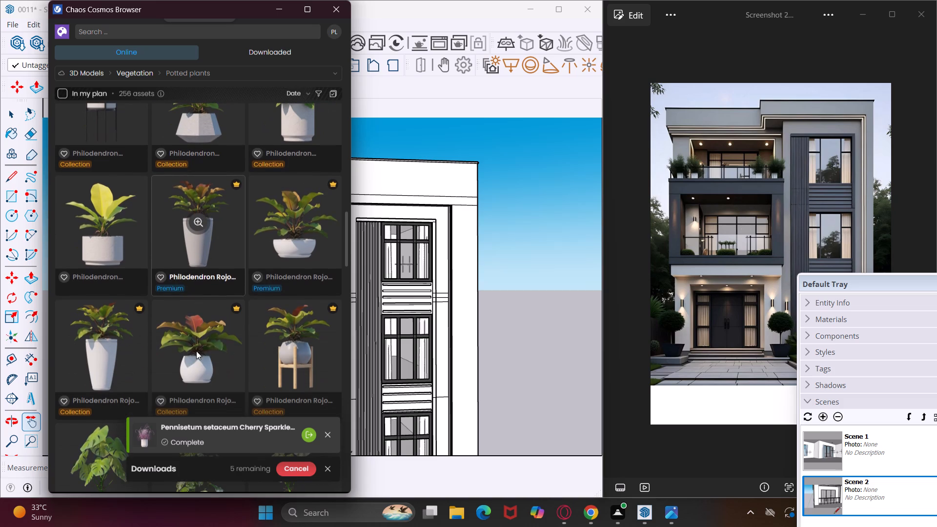
left_click(114, 217)
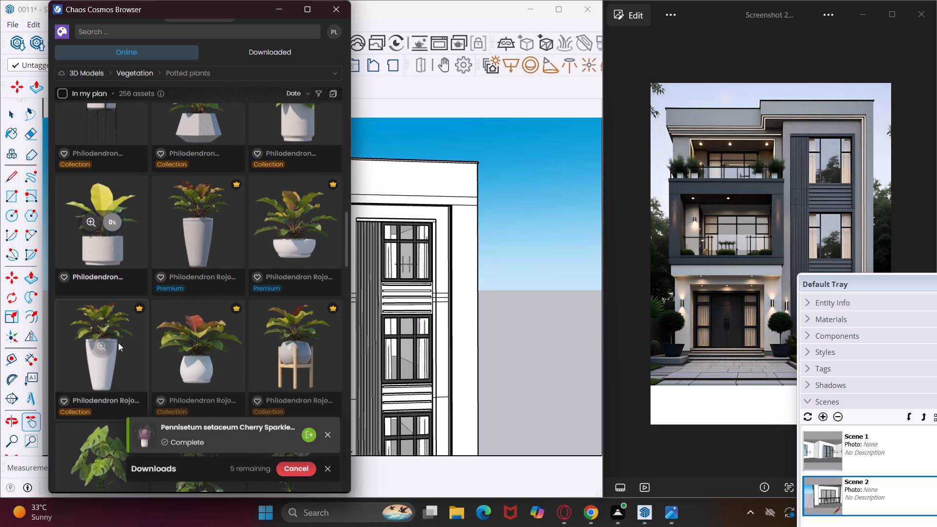
Download six free Monstera deliciosa potted plants from the two rows below the Philodendron Rojo models.
scroll(176, 324, "down", 3)
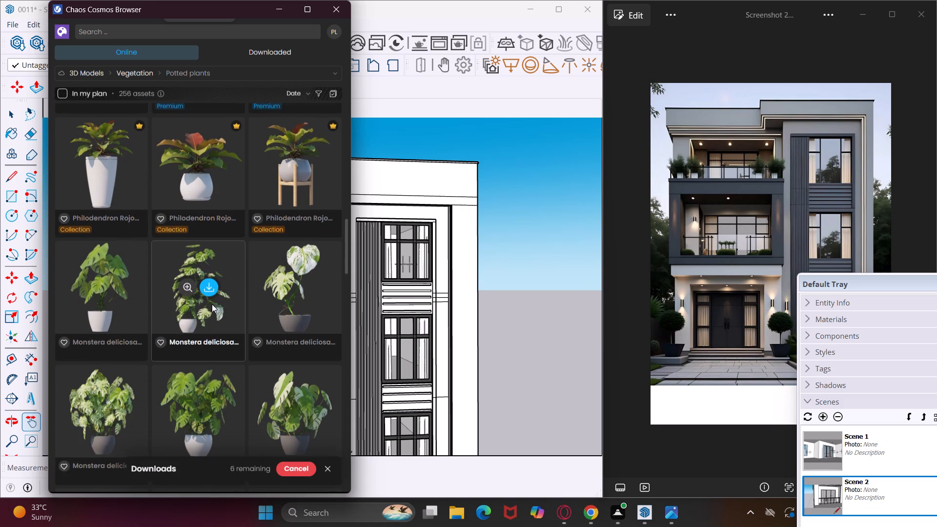
left_click(216, 288)
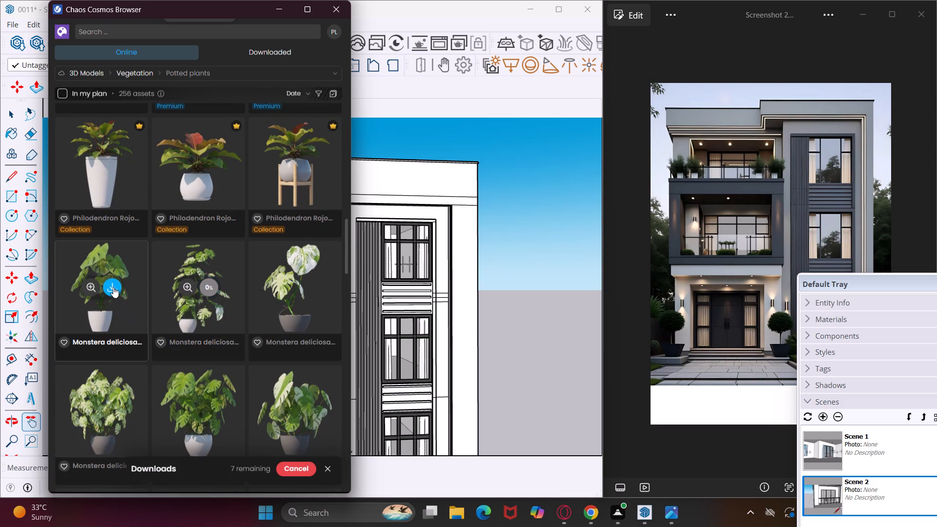
left_click(112, 286)
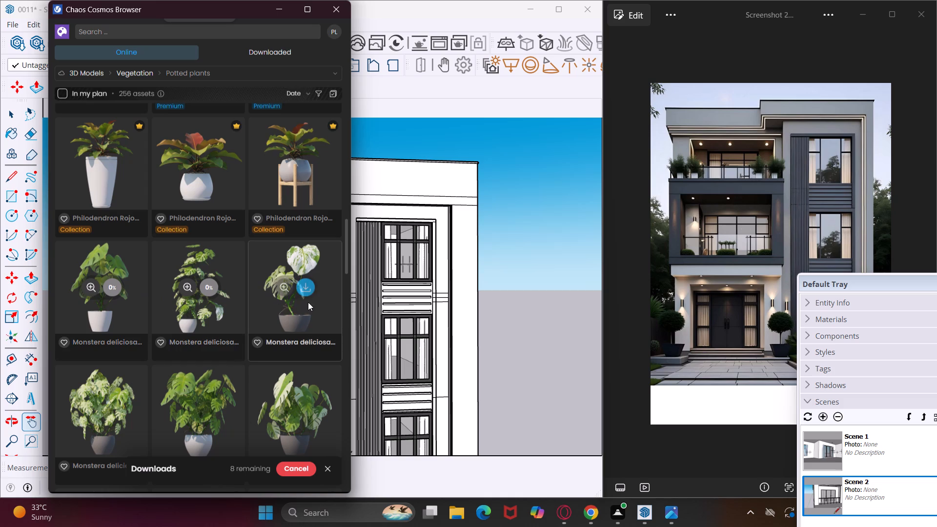
left_click(306, 290)
scroll(263, 324, "down", 3)
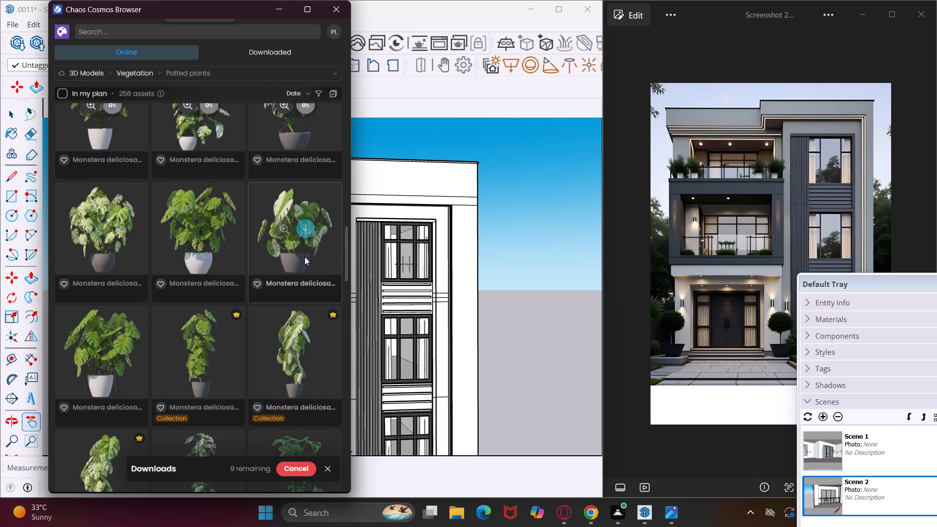
left_click(308, 225)
left_click(210, 222)
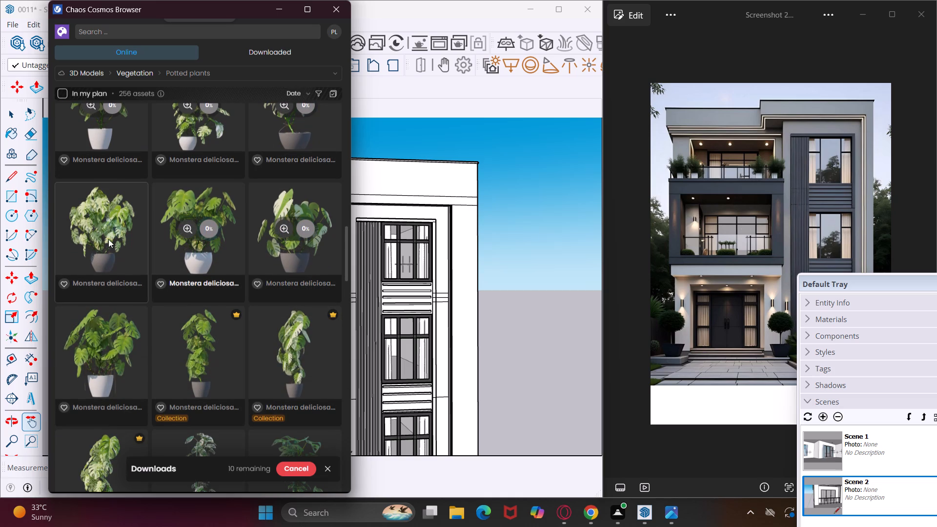
left_click(108, 232)
Look back through the Philodendron, Plumeria x Hosta and Rhododendron potted plants for models resembling those in the reference photo.
scroll(131, 285, "up", 4)
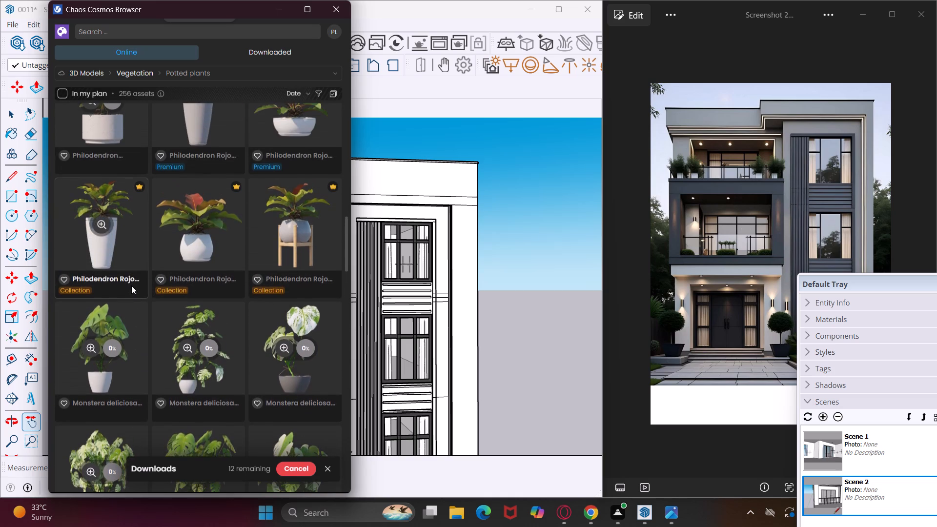
scroll(131, 285, "up", 11)
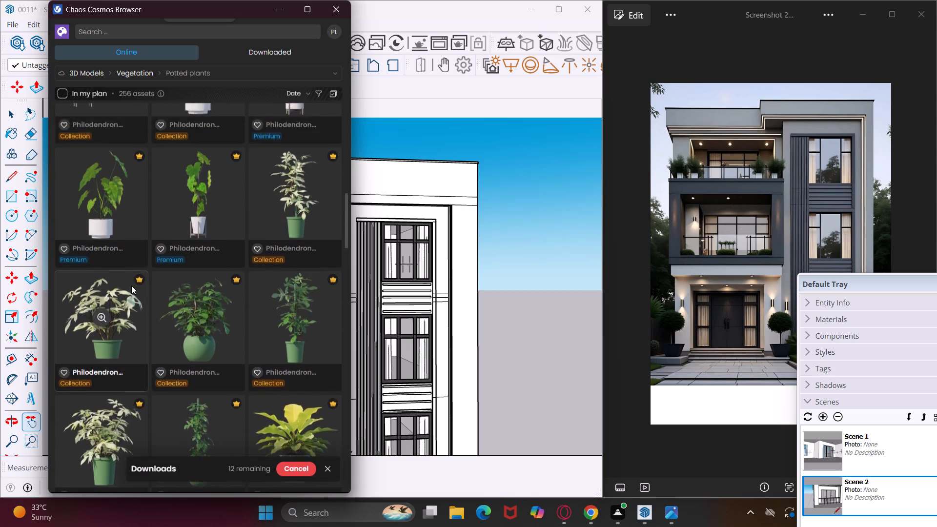
scroll(131, 285, "up", 5)
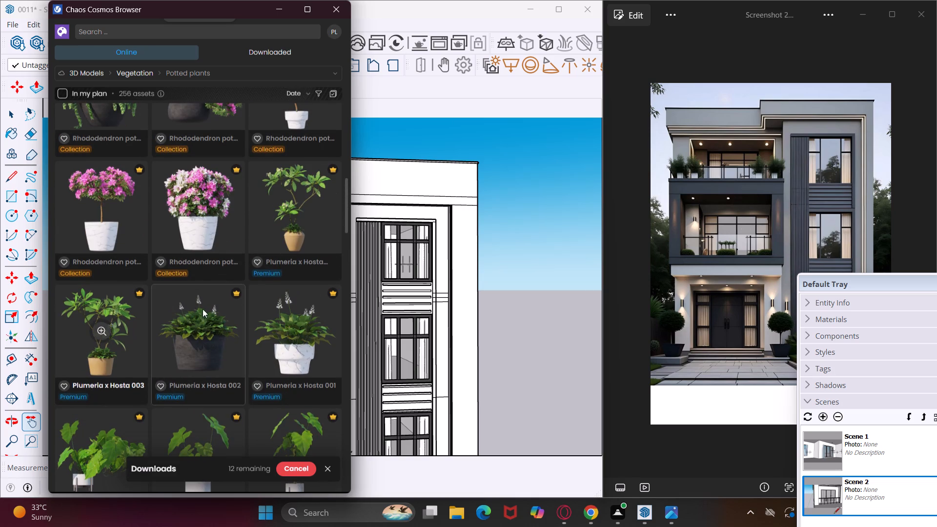
Move the floating Default Tray higher beside the reference photo, keeping the balconies and entrance plants uncovered.
left_click_drag(822, 281, 855, 350)
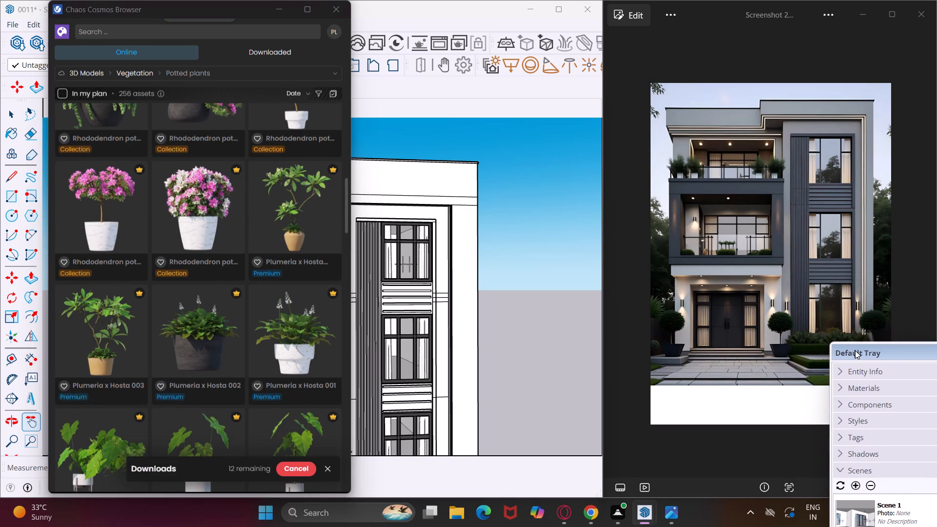
left_click_drag(855, 350, 861, 238)
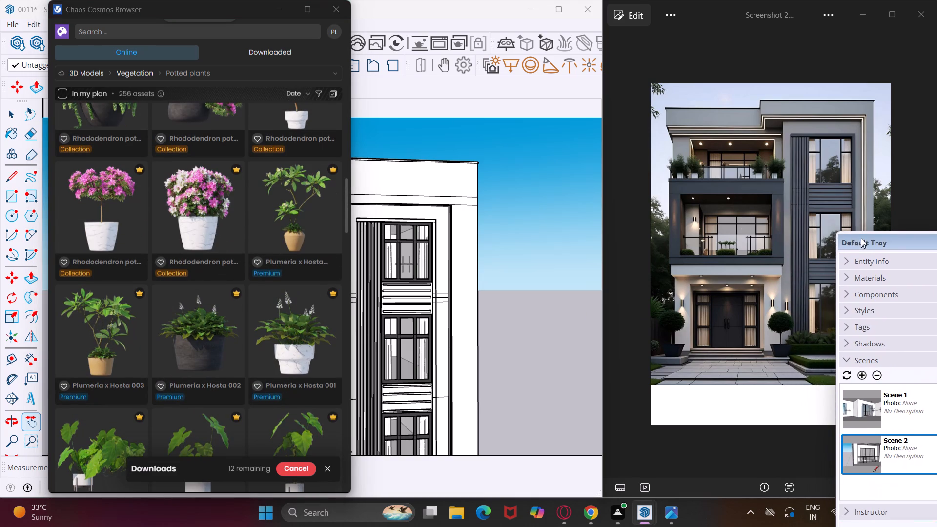
left_click_drag(861, 238, 856, 67)
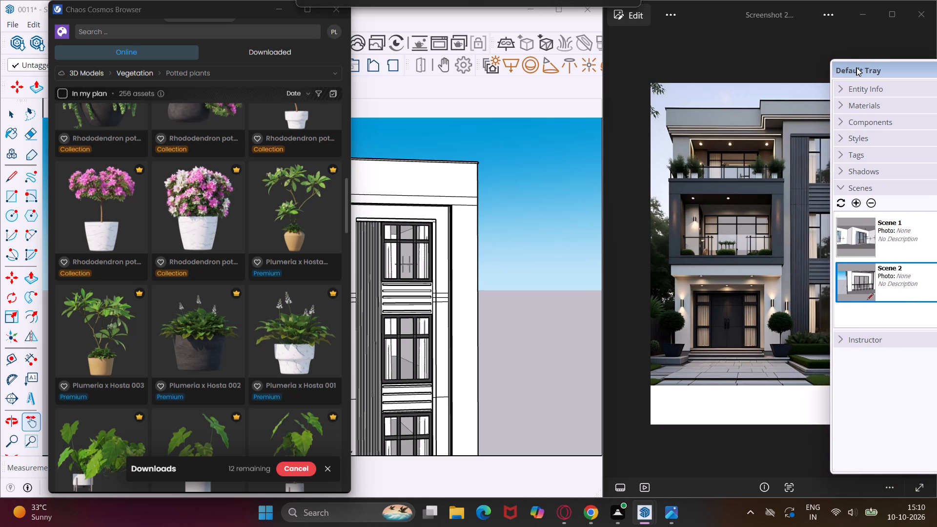
left_click_drag(856, 67, 869, 72)
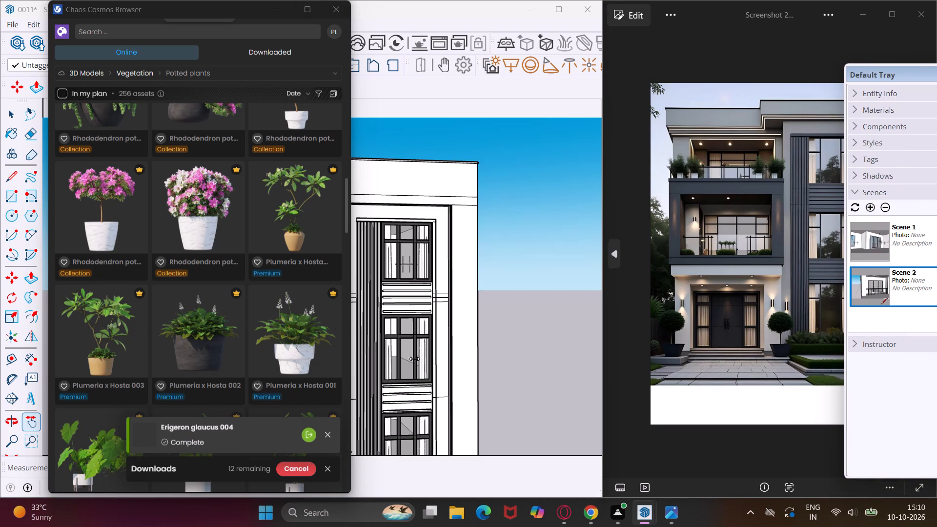
Download three free Ficus triangularis potted plants: the two in white pots and the free one in the dark round pot.
scroll(189, 344, "down", 2)
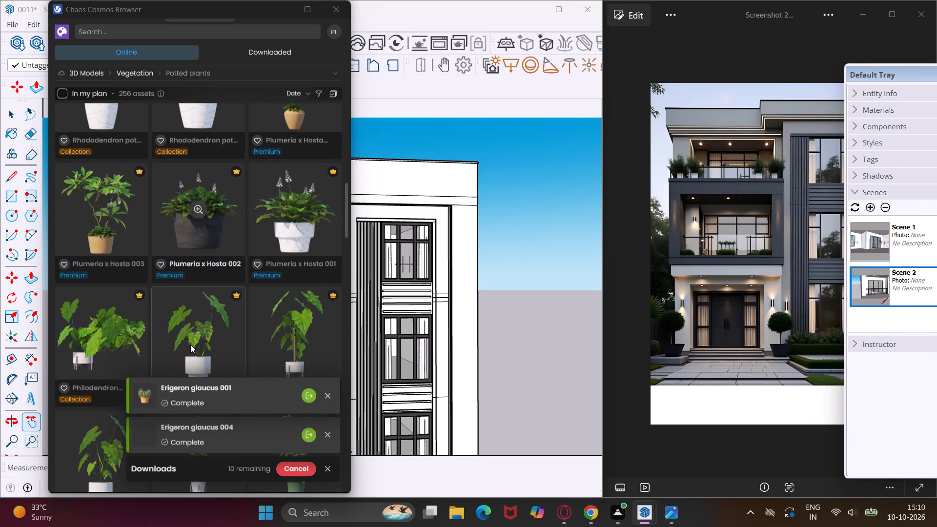
scroll(198, 345, "down", 3)
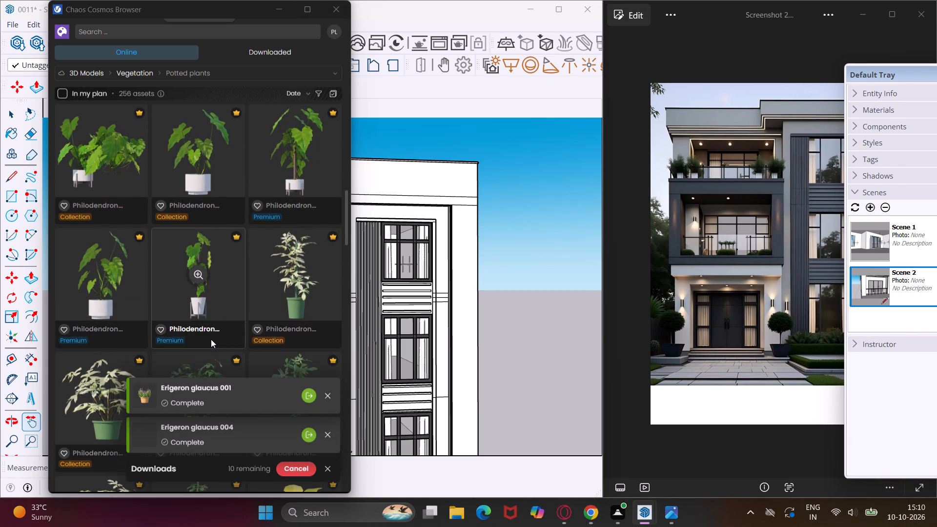
scroll(225, 322, "down", 5)
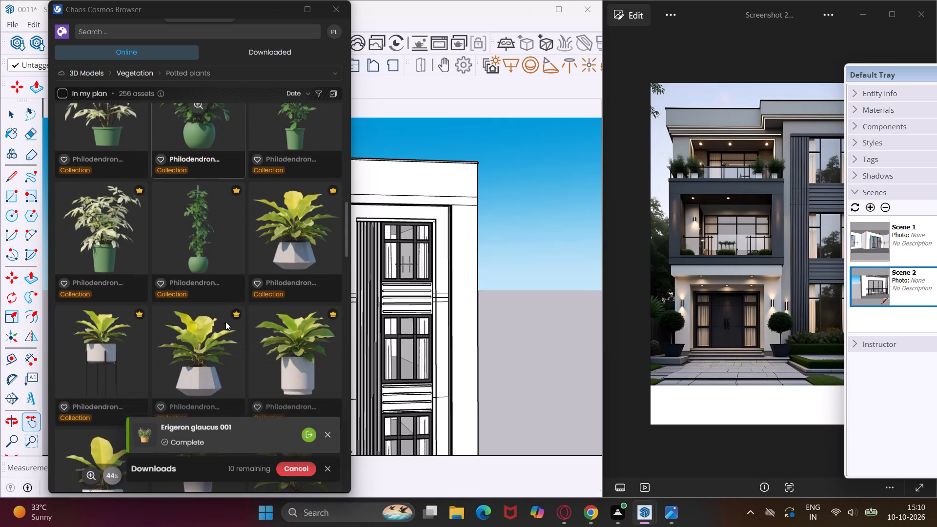
scroll(225, 322, "down", 5)
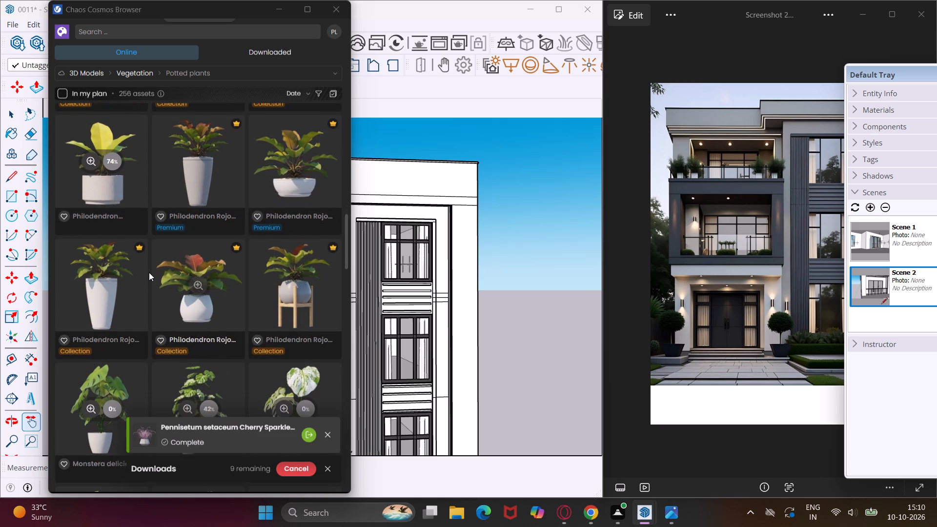
scroll(149, 272, "down", 8)
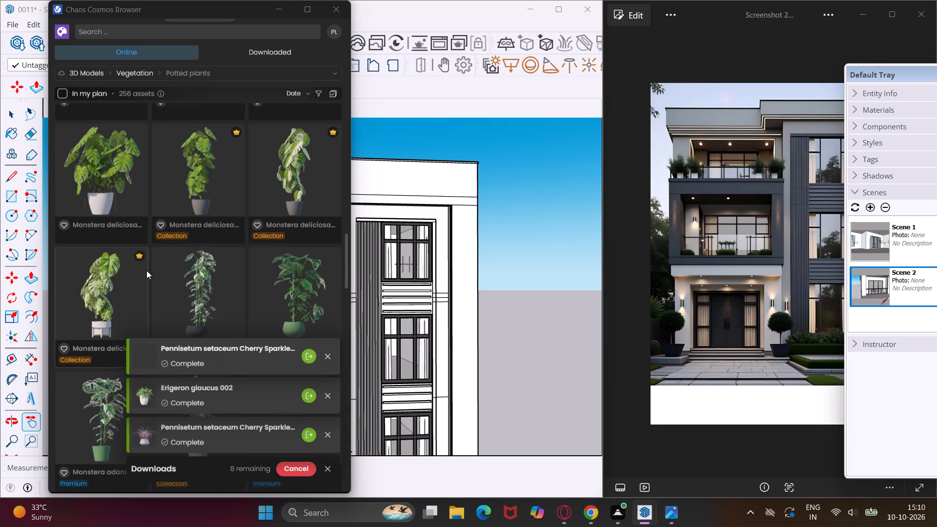
scroll(146, 270, "down", 4)
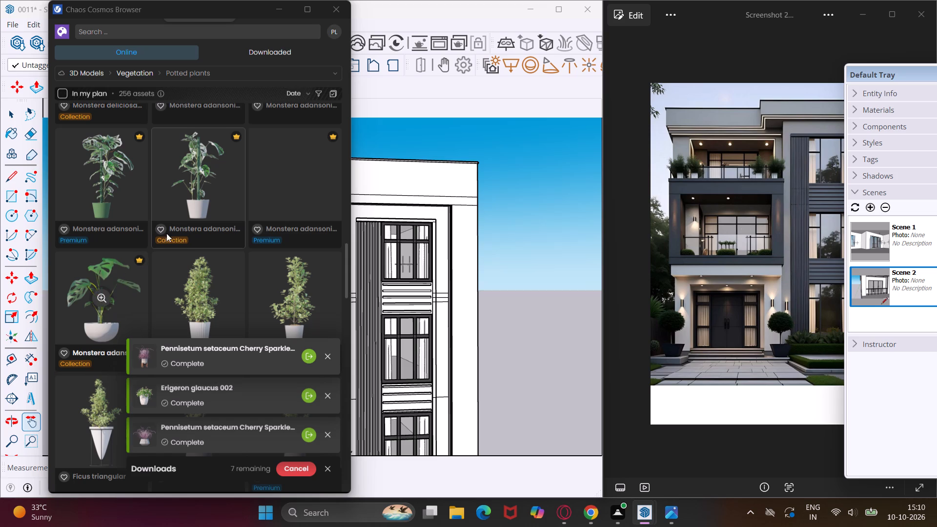
scroll(201, 220, "down", 3)
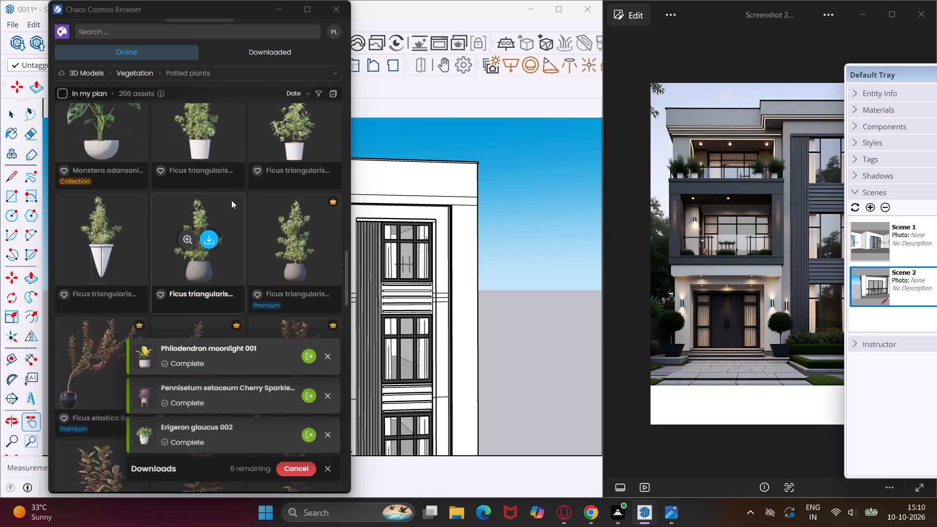
scroll(231, 200, "up", 1)
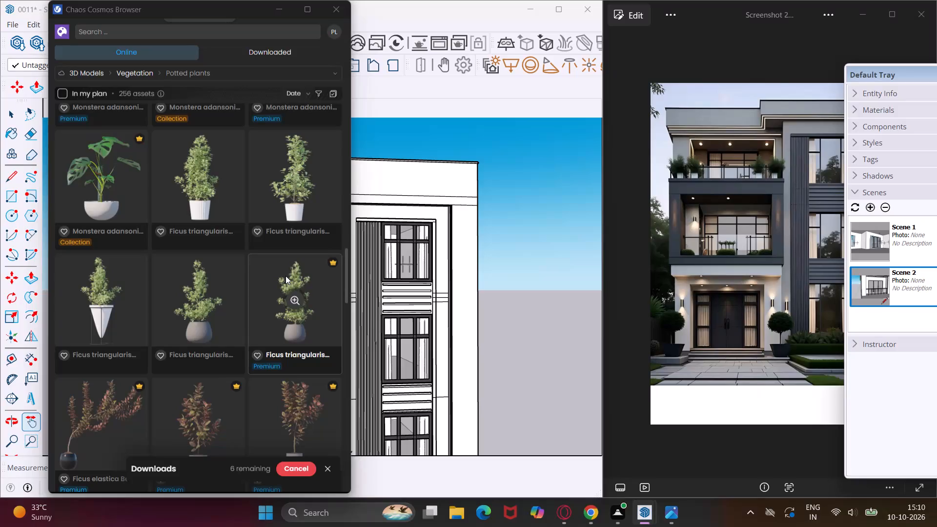
left_click(304, 172)
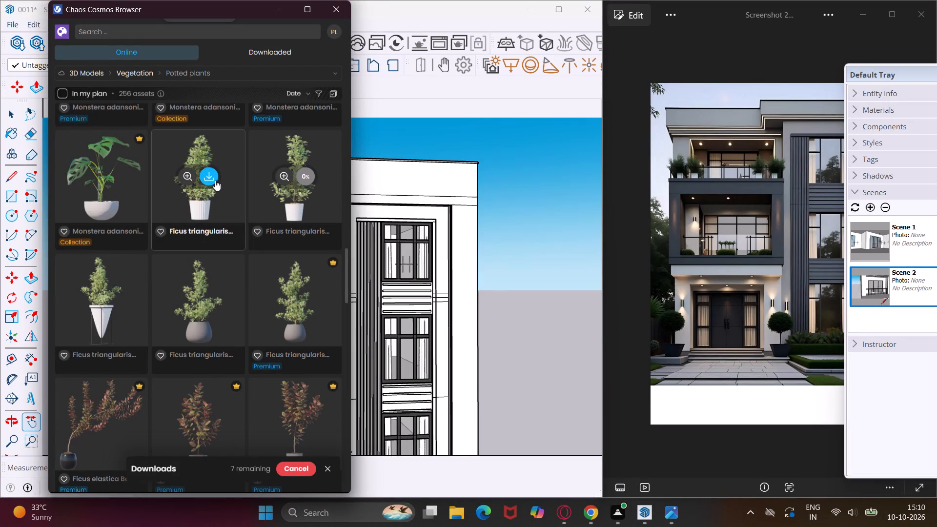
left_click(217, 174)
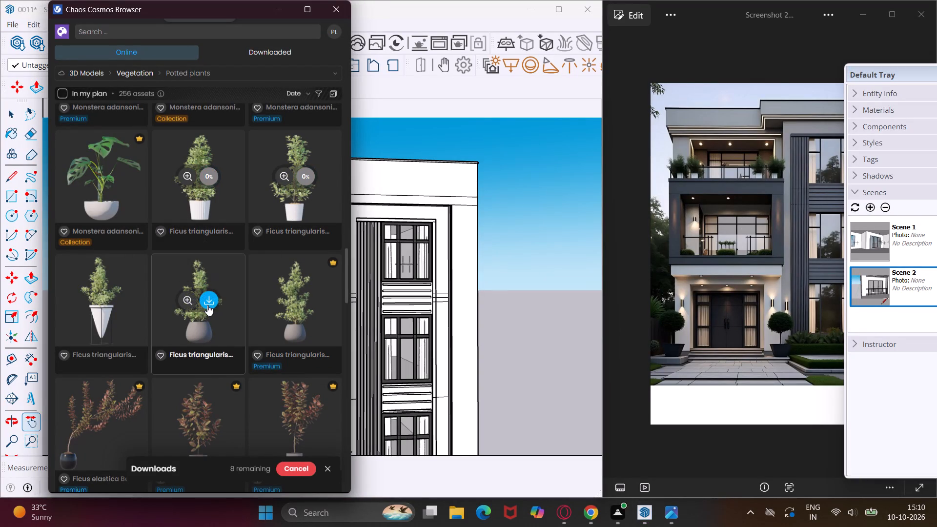
left_click(207, 304)
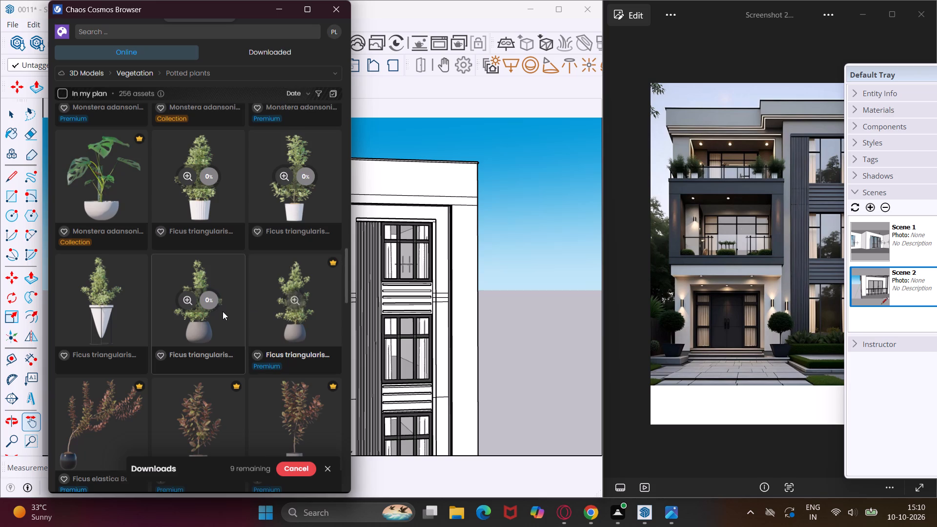
Download the free red-leaved Ficus elastica Belize in a white pot from the middle of its row.
scroll(223, 311, "down", 6)
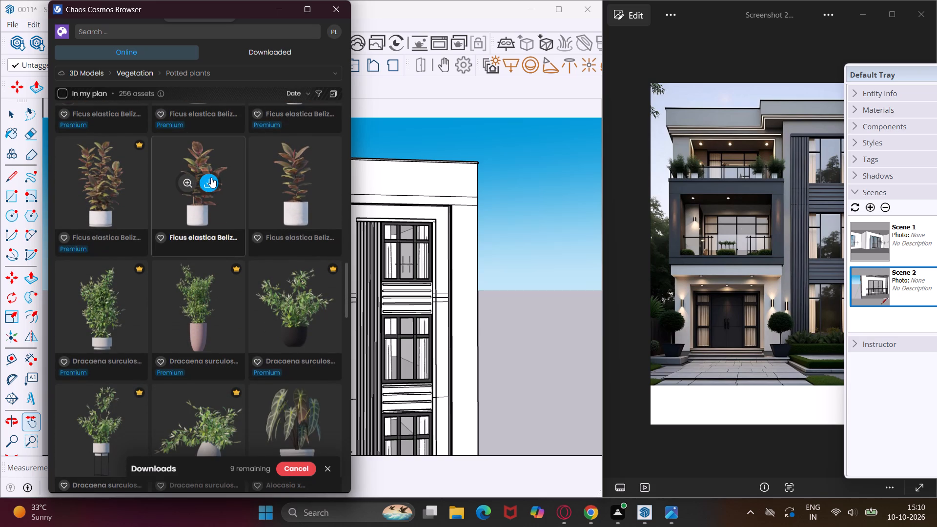
left_click(211, 177)
Download the False Aralia 002 and Peperomia 450 001 plants from further down the Potted plants category.
scroll(219, 301, "down", 2)
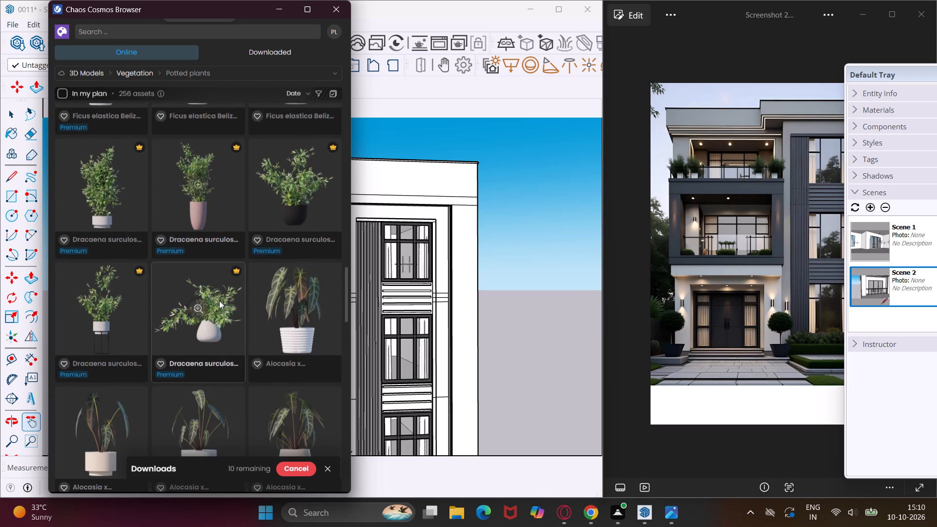
scroll(219, 301, "down", 4)
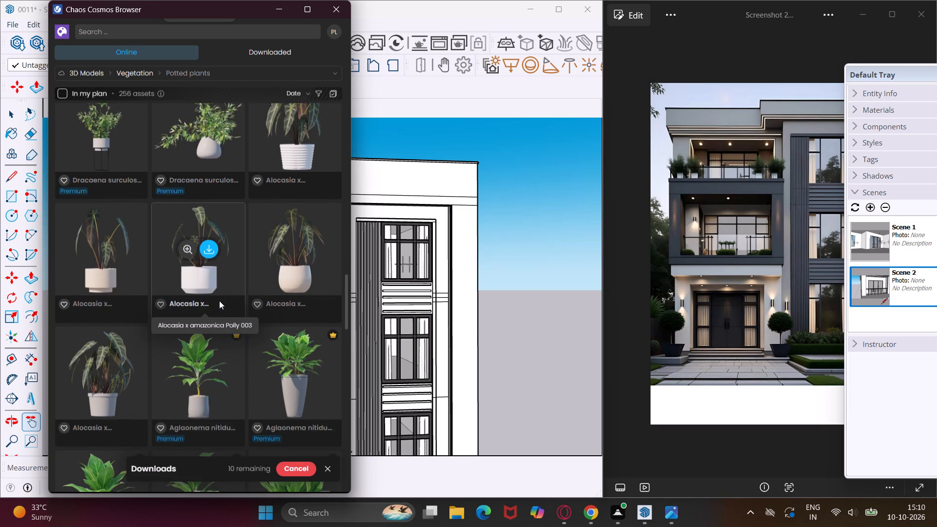
scroll(219, 301, "down", 1)
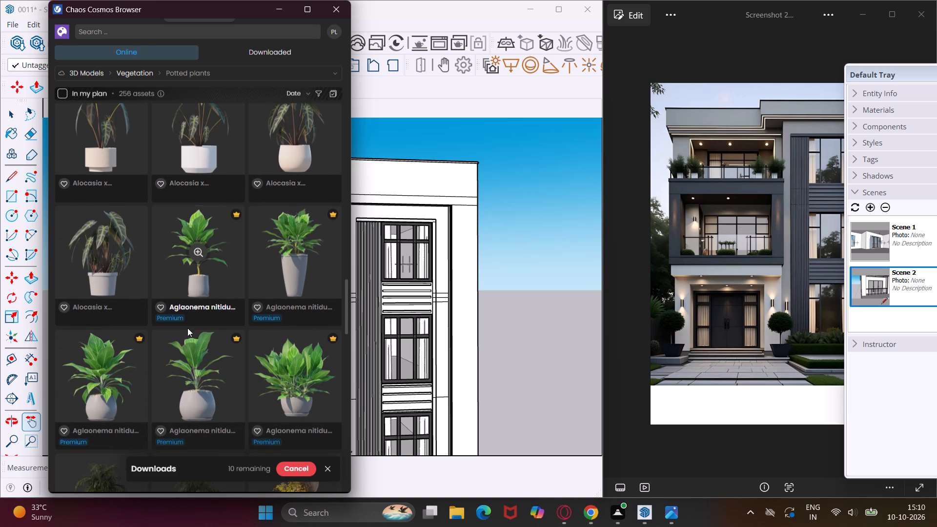
scroll(147, 349, "down", 3)
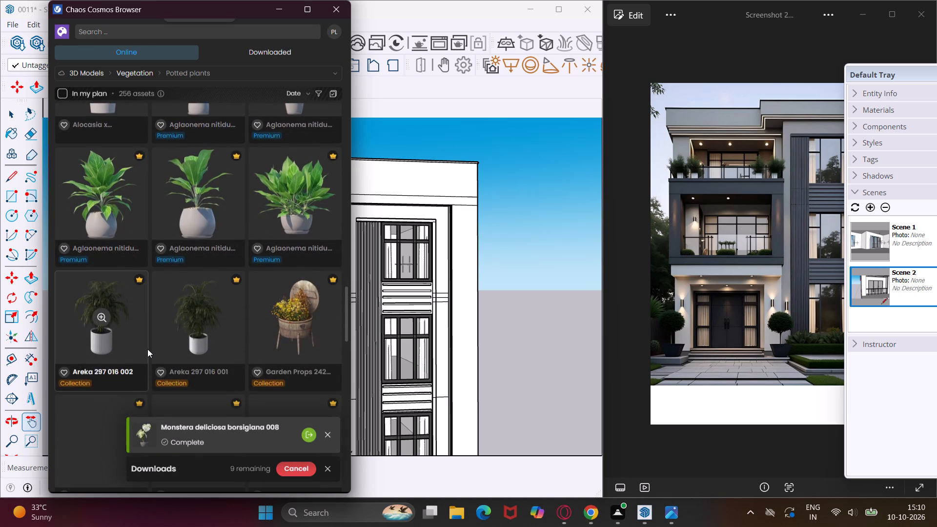
scroll(147, 349, "down", 7)
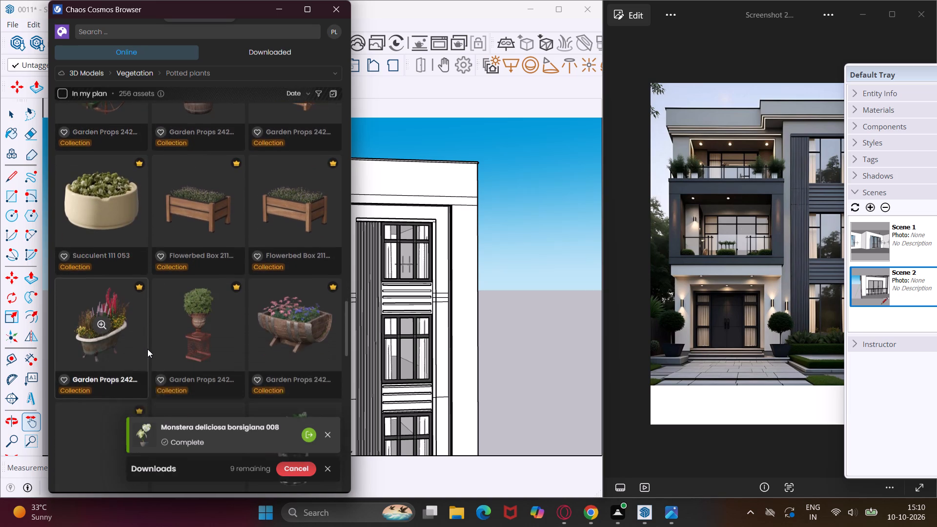
scroll(147, 349, "down", 3)
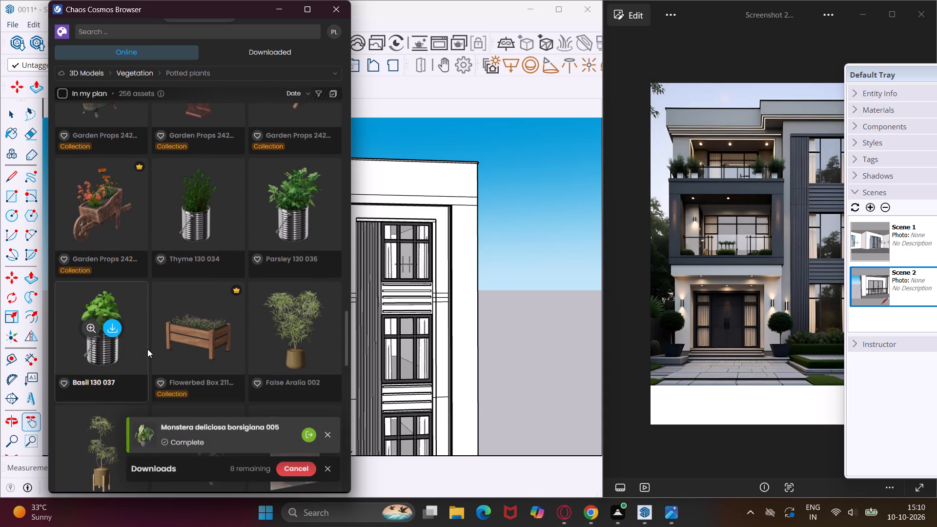
scroll(147, 349, "down", 3)
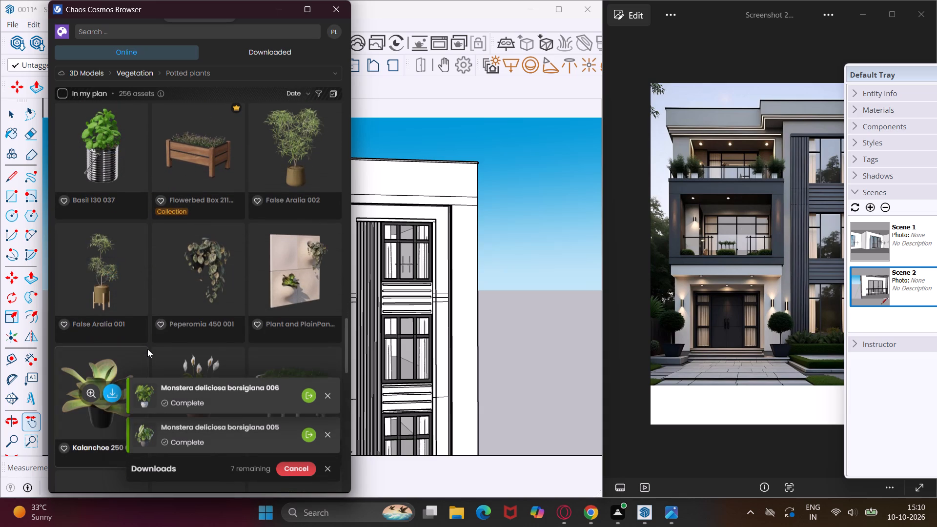
left_click(302, 147)
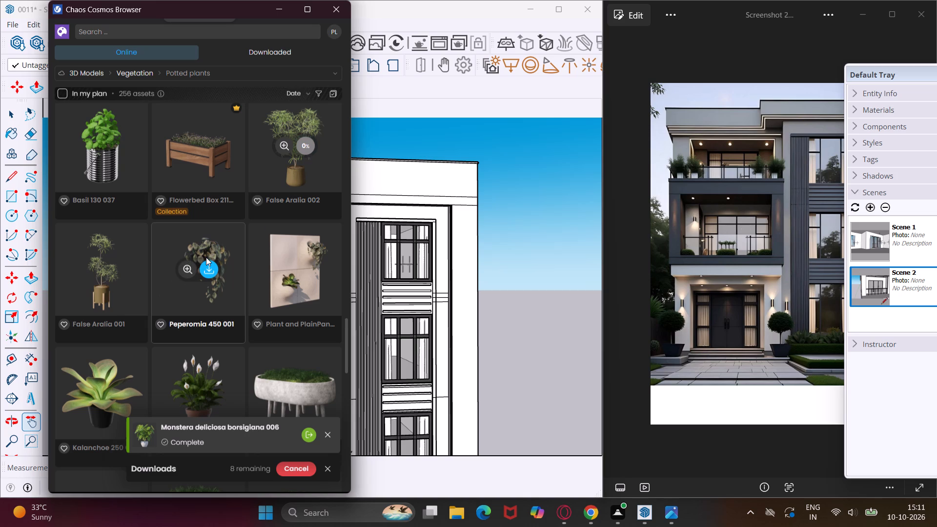
left_click(206, 266)
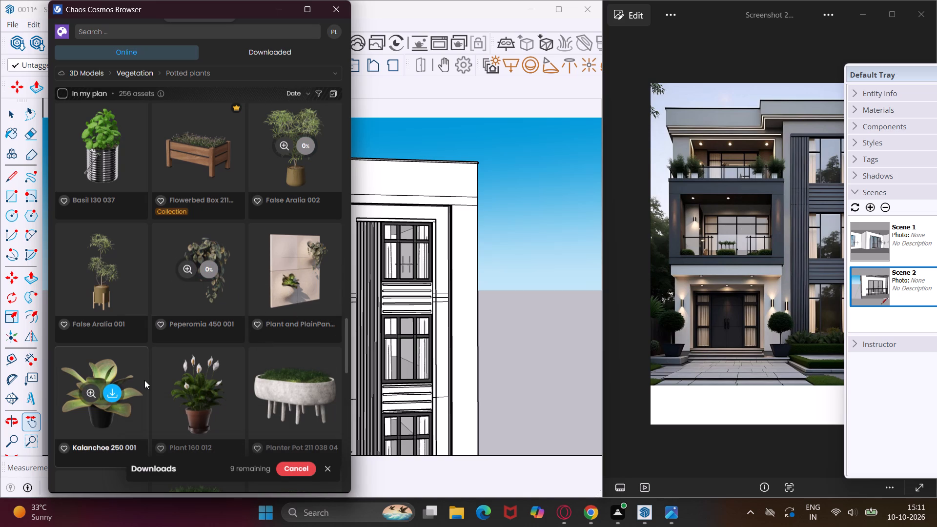
Download Plant 160 012 and the legged stone planters Planter Pot 211 038 04 and Planter Pot 211 038 03.
scroll(144, 380, "down", 2)
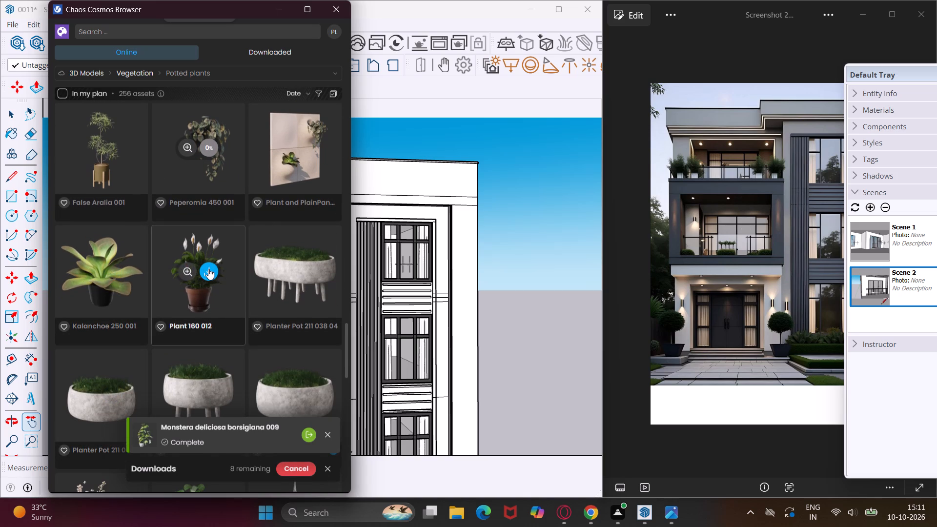
left_click(208, 269)
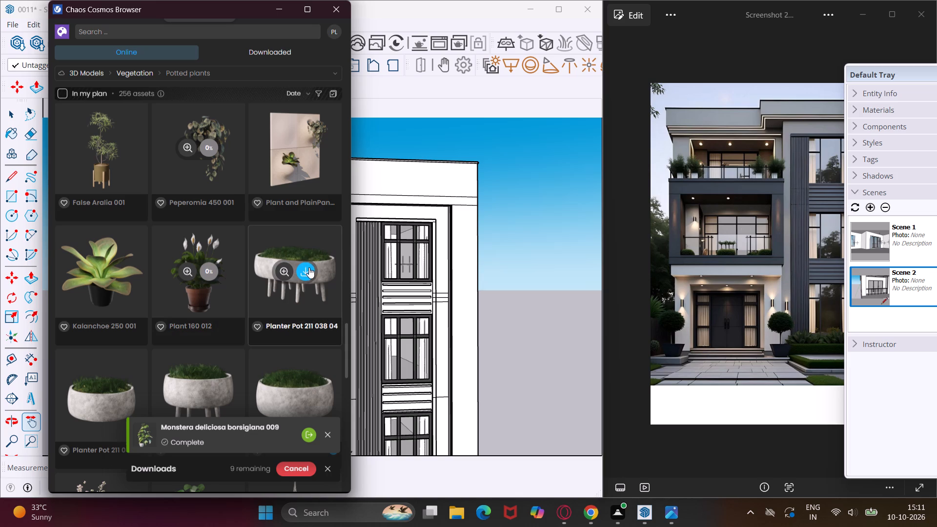
left_click(308, 268)
scroll(186, 324, "down", 3)
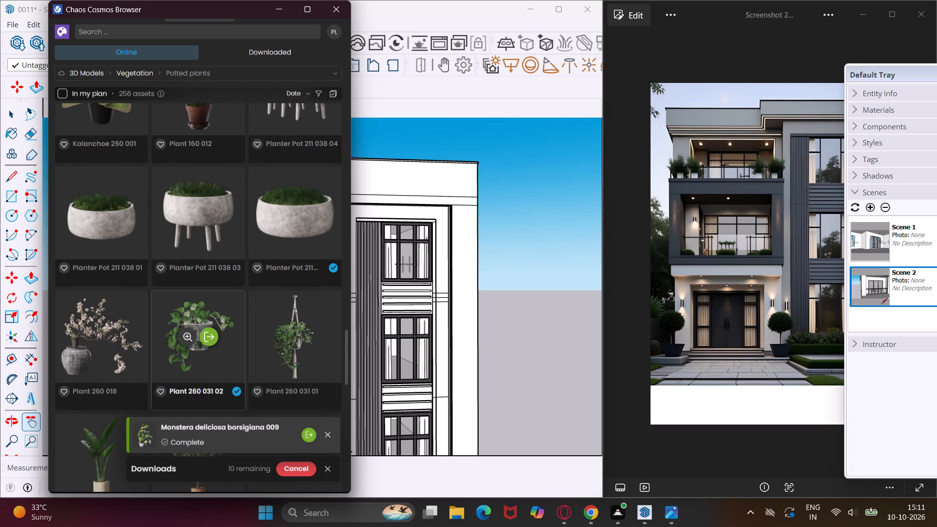
left_click(214, 209)
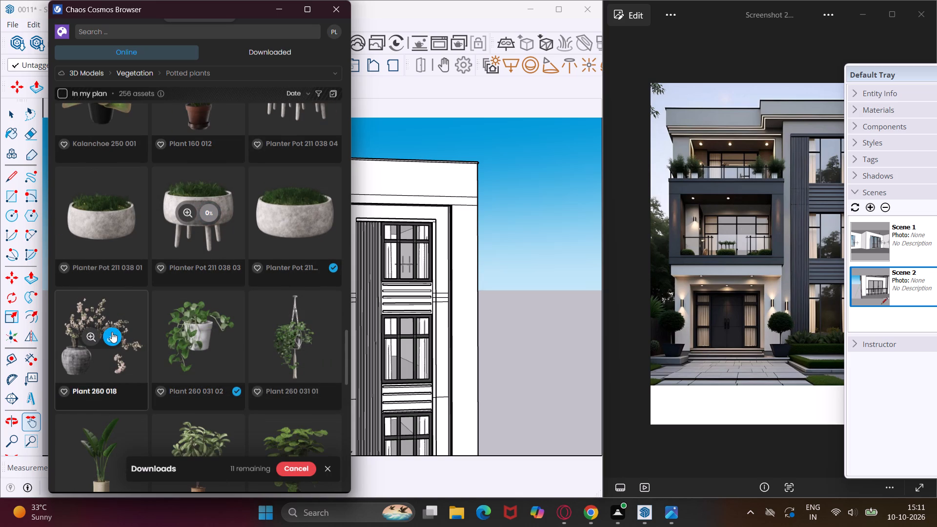
Download the blossoming Plant 260 018 and the hanging Plant 260 031 01.
left_click(112, 332)
scroll(211, 319, "down", 2)
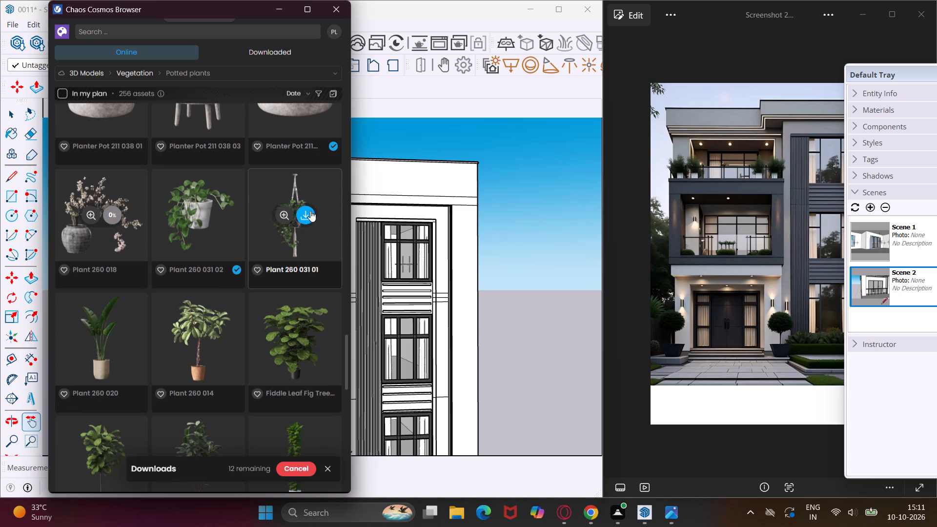
left_click(310, 211)
Download Plant 260 014, the Tall Climbing Plant, the bushier Fiddle Leaf Fig Tree and Plant 260 020.
scroll(181, 345, "down", 2)
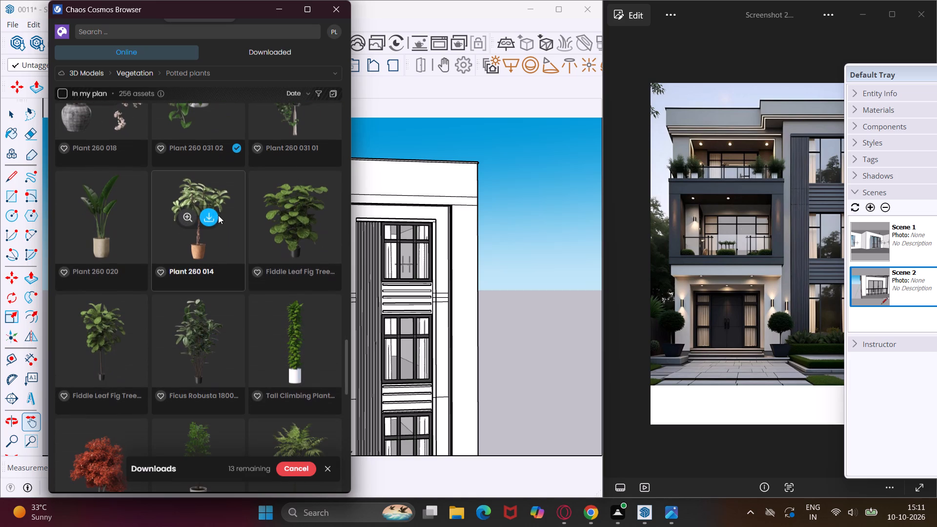
left_click(212, 211)
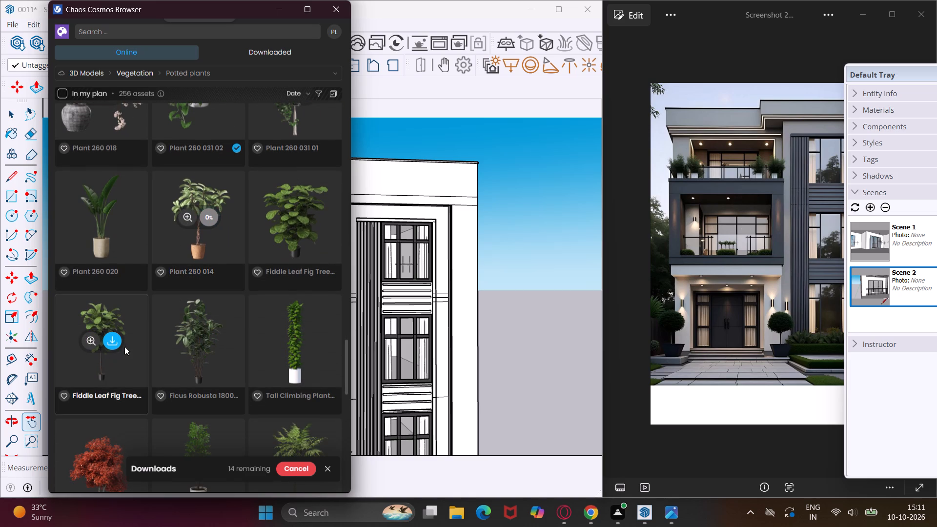
left_click(301, 339)
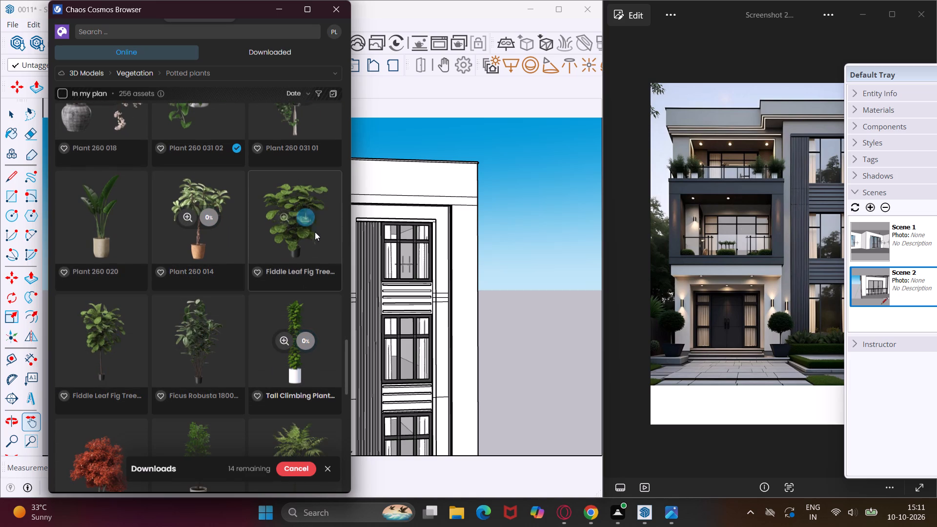
left_click(306, 215)
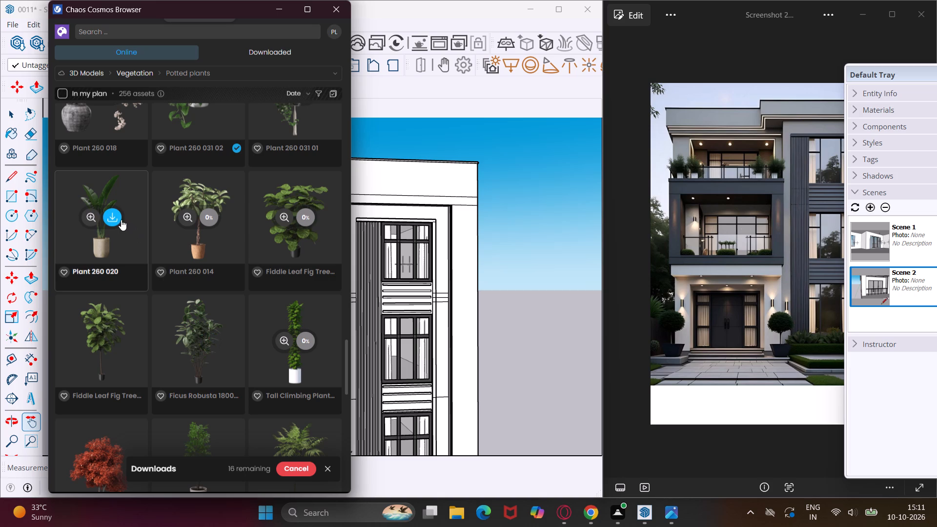
left_click(120, 219)
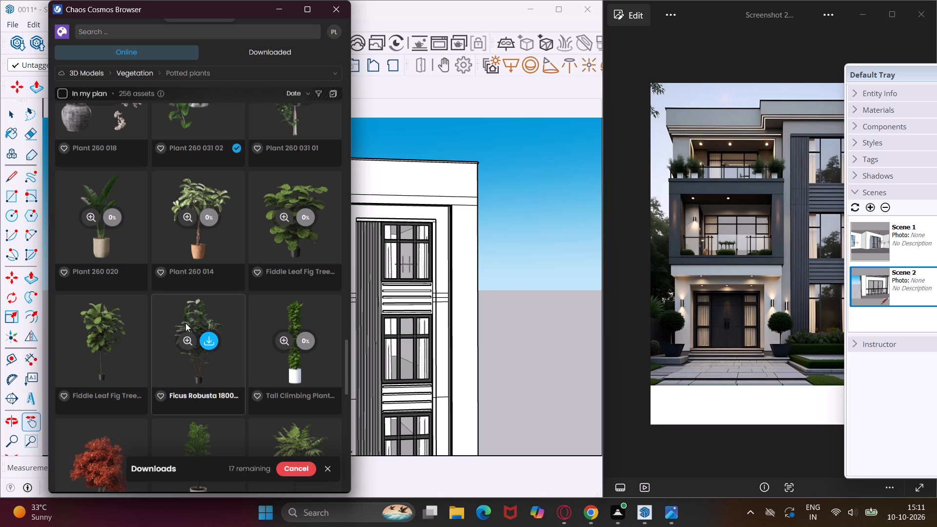
Download Potted Plant 50-23, the yellow-green plant in a white pot.
scroll(185, 323, "up", 3)
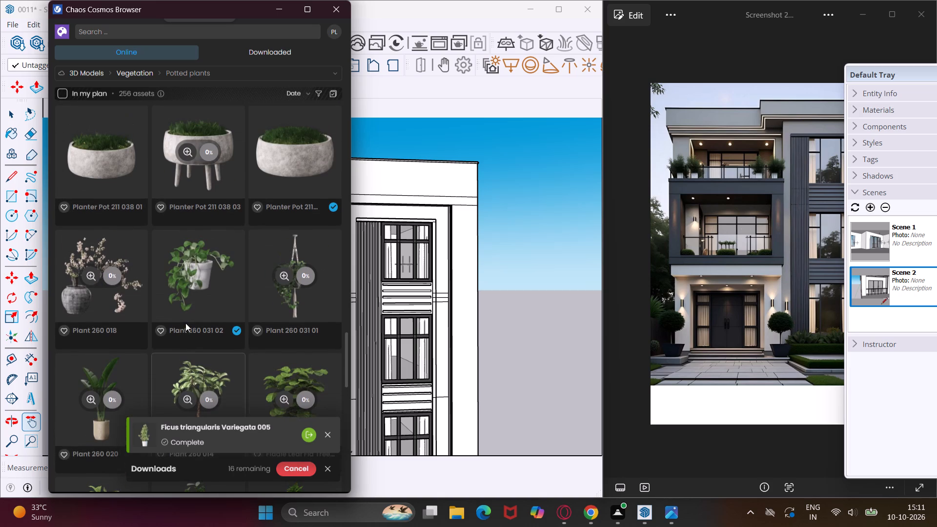
scroll(185, 323, "down", 5)
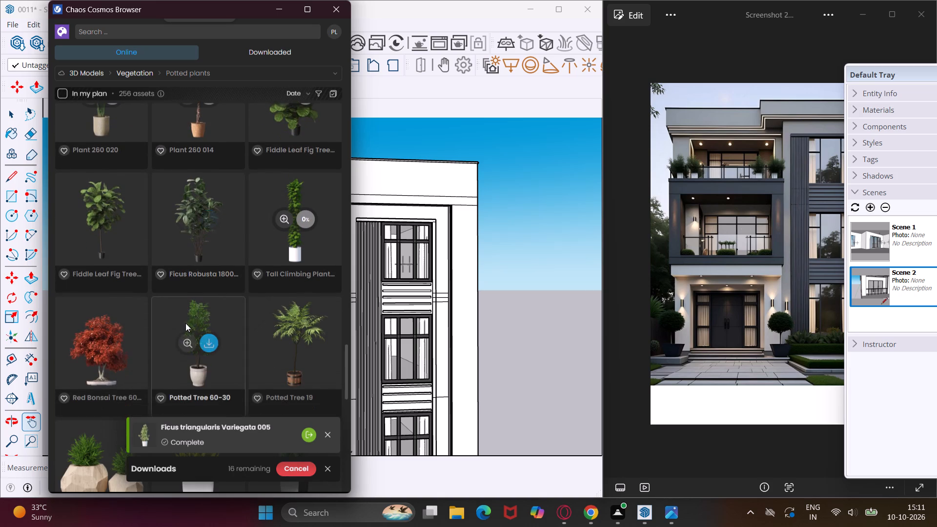
scroll(185, 323, "down", 3)
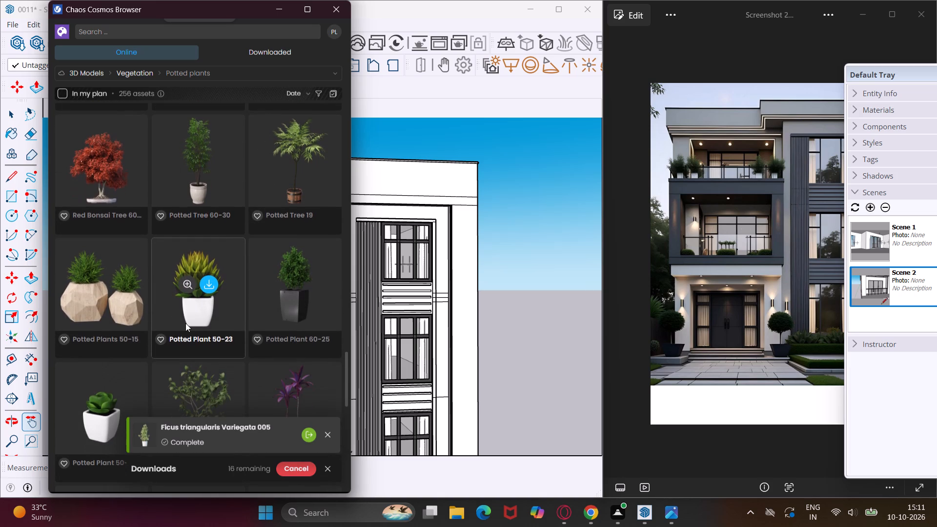
left_click(210, 286)
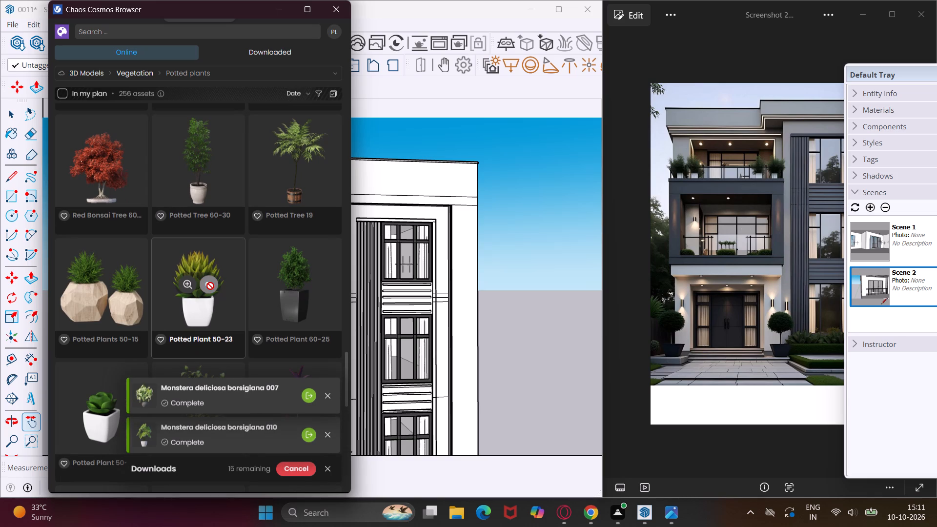
Download Potted Plant 60-25 in the black pot, Potted Plant 50-24 and the bowl-shaped Potted Plant 50-12.
left_click(311, 288)
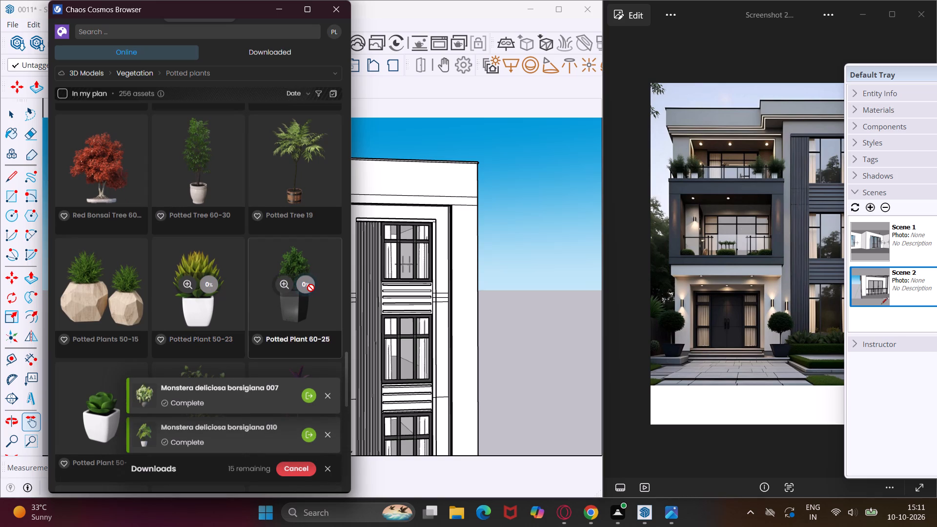
scroll(236, 280, "down", 1)
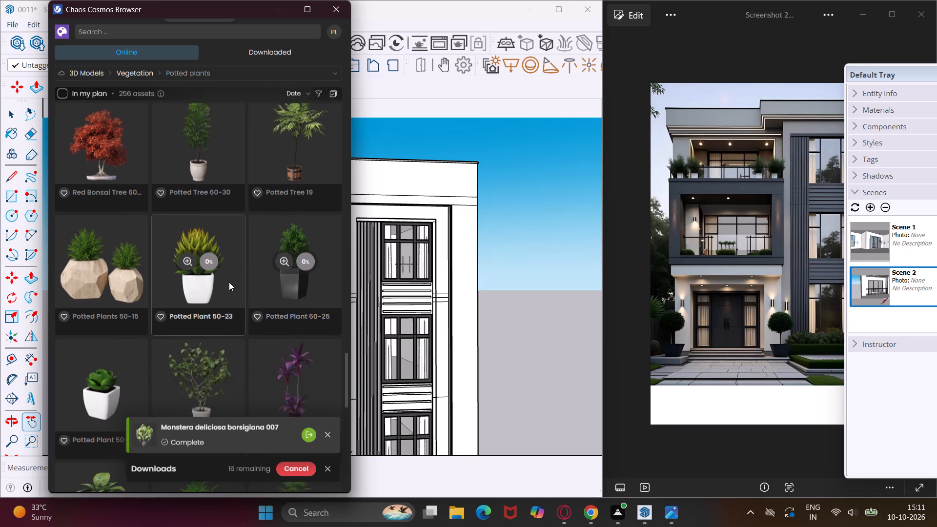
scroll(229, 282, "down", 1)
left_click(115, 286)
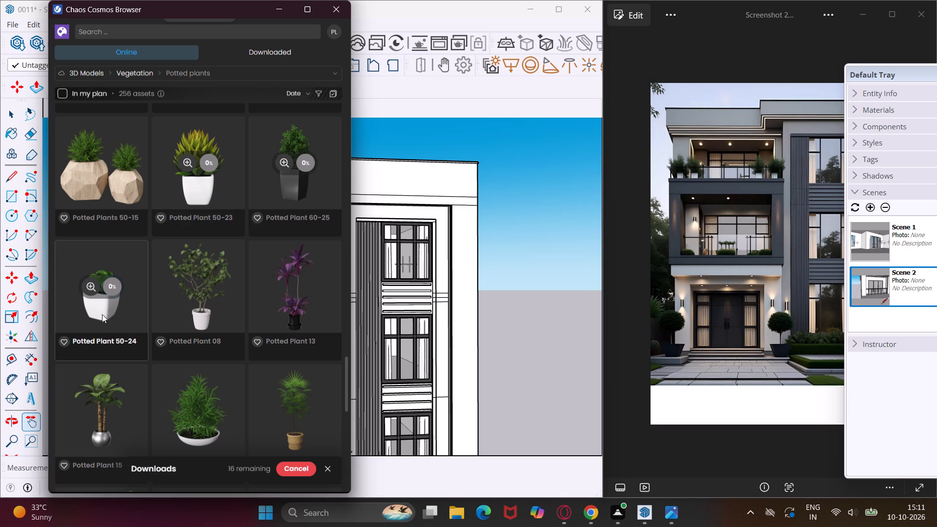
scroll(117, 332, "down", 2)
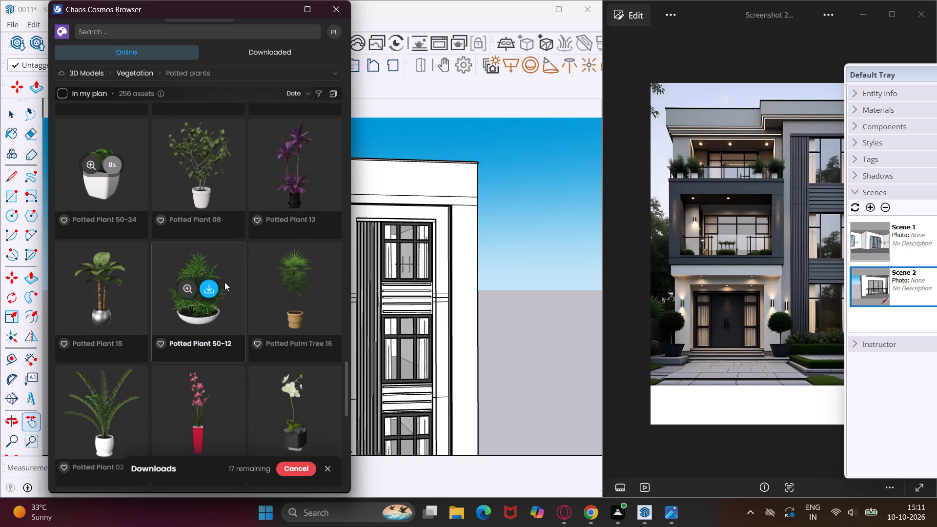
left_click(207, 291)
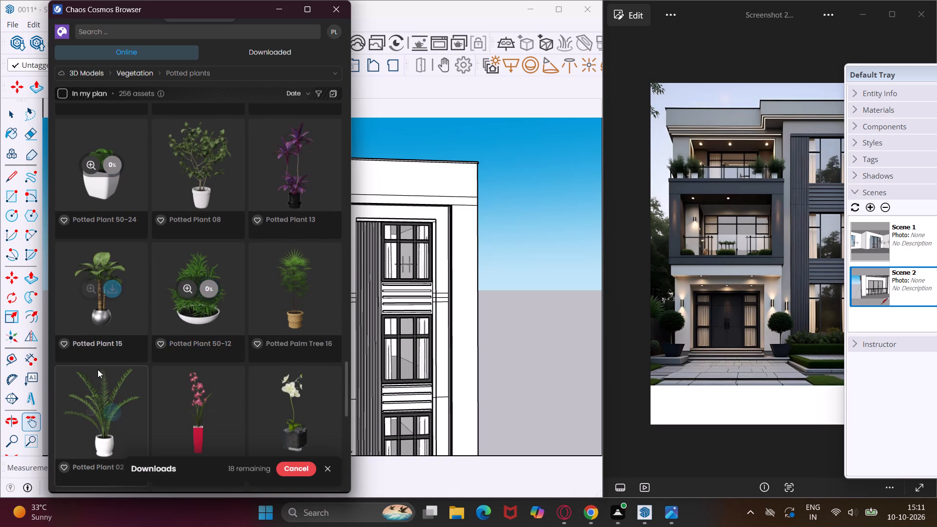
Download Potted Tree 60-22, the round tree in a white pot, and the trailing Climbing Plant 21-17.
scroll(98, 369, "down", 2)
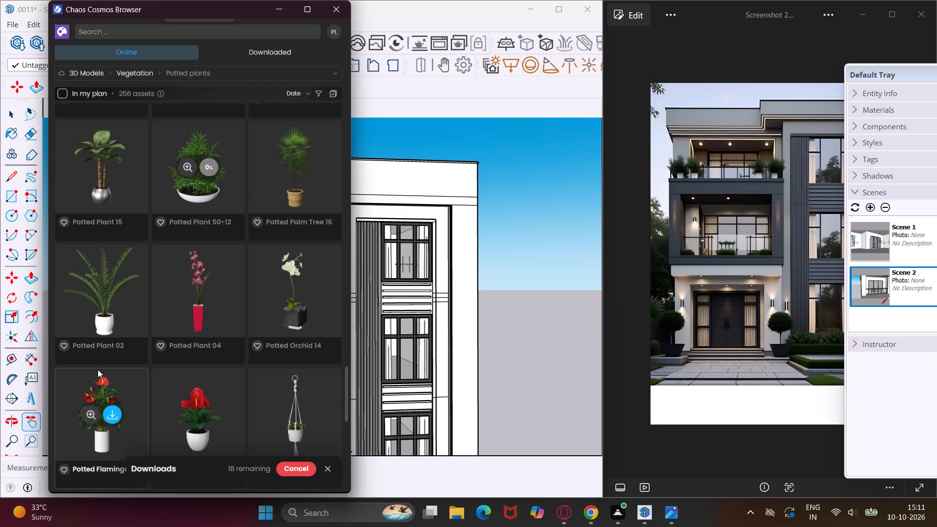
scroll(108, 311, "down", 3)
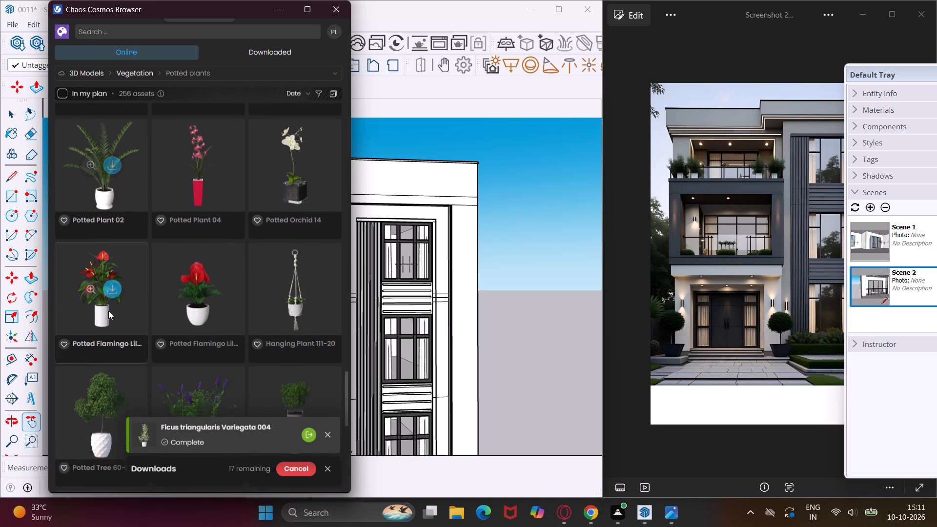
scroll(108, 311, "down", 1)
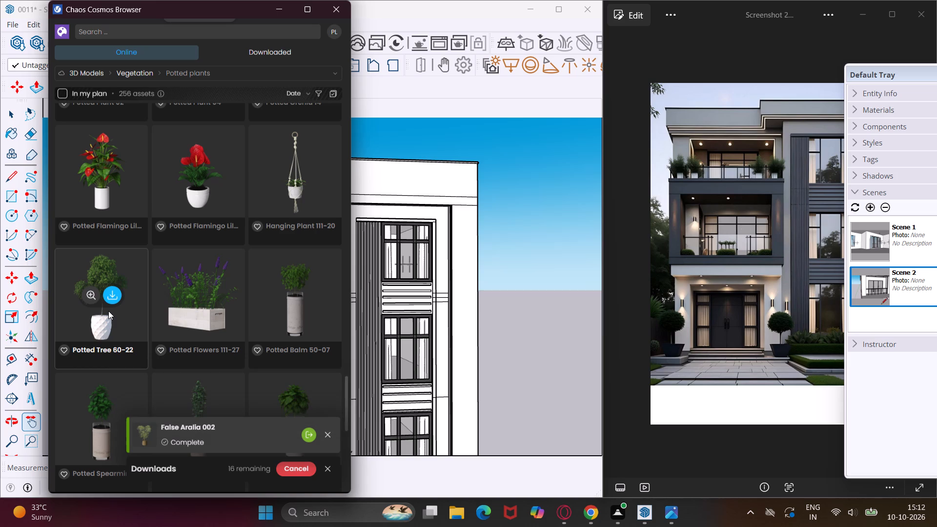
scroll(108, 311, "down", 2)
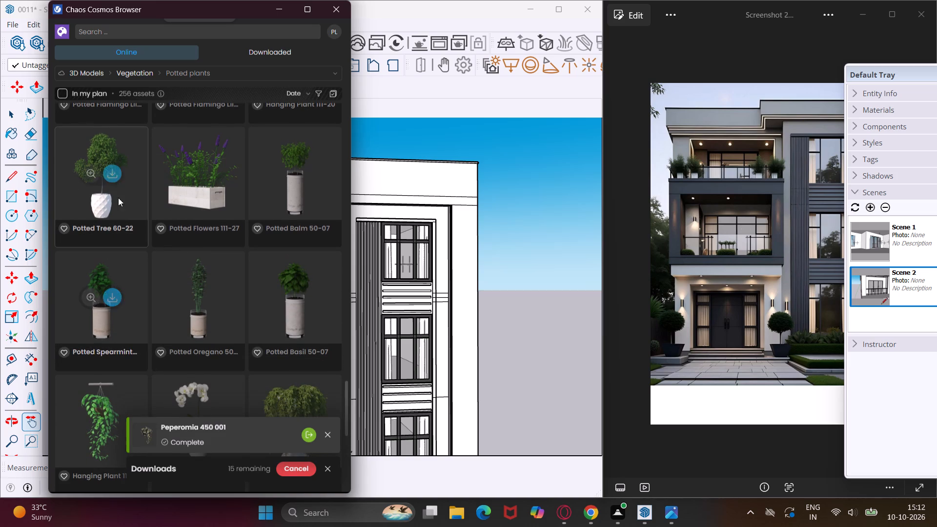
left_click(108, 170)
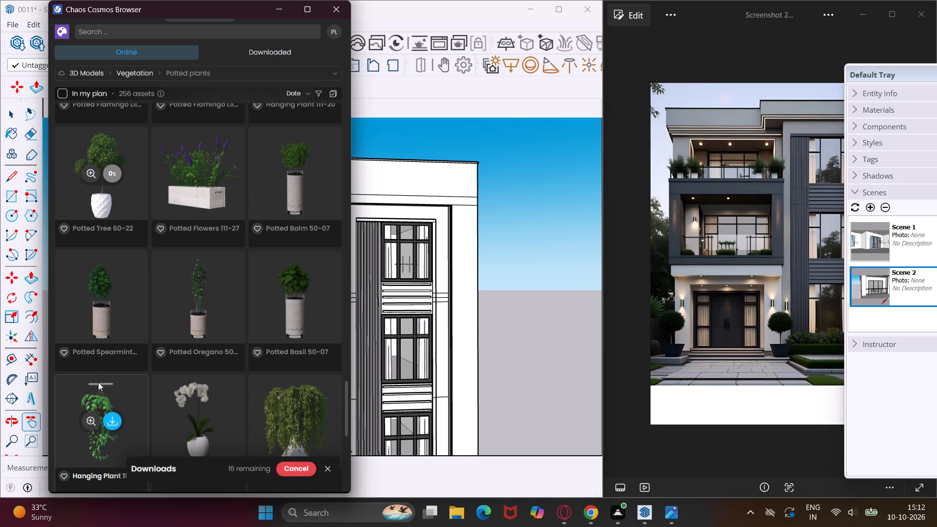
scroll(98, 377, "down", 2)
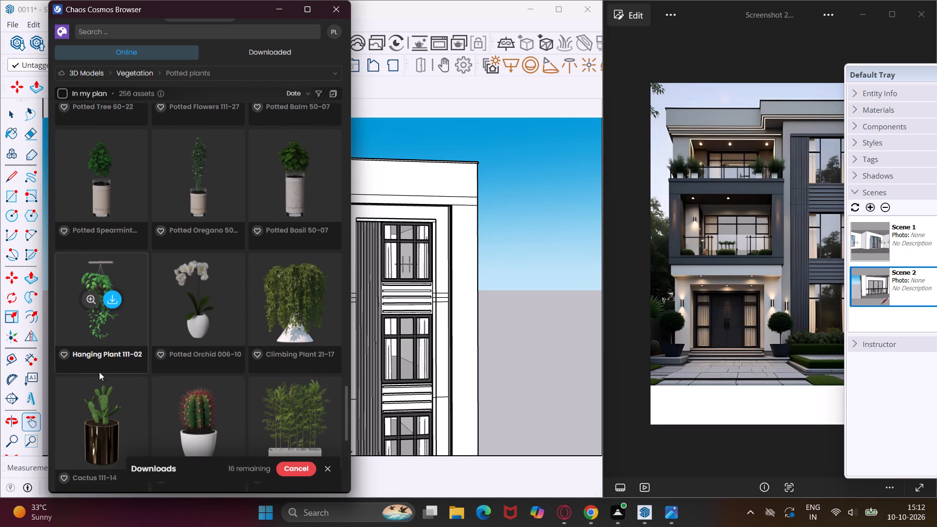
scroll(99, 372, "down", 1)
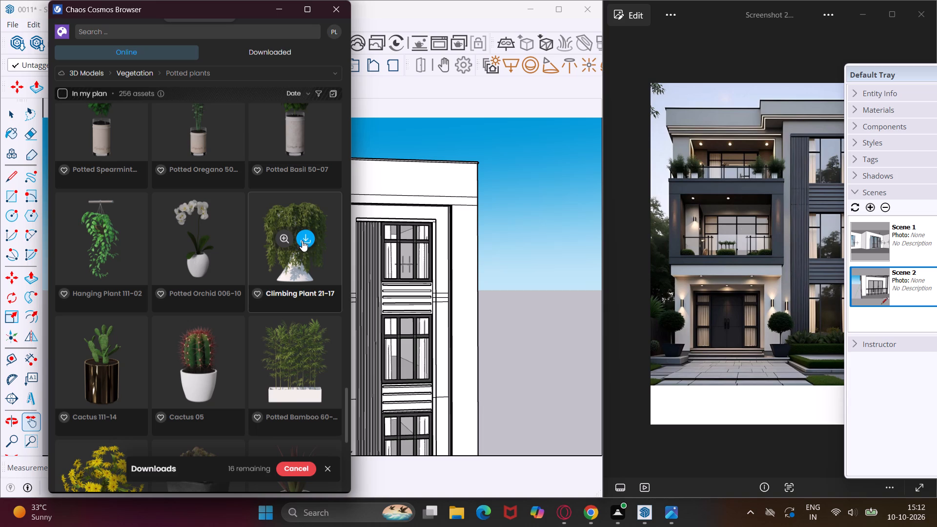
left_click(302, 240)
Download Indoor Plant 011, the small leafy tree in a white cylindrical pot.
scroll(194, 339, "down", 3)
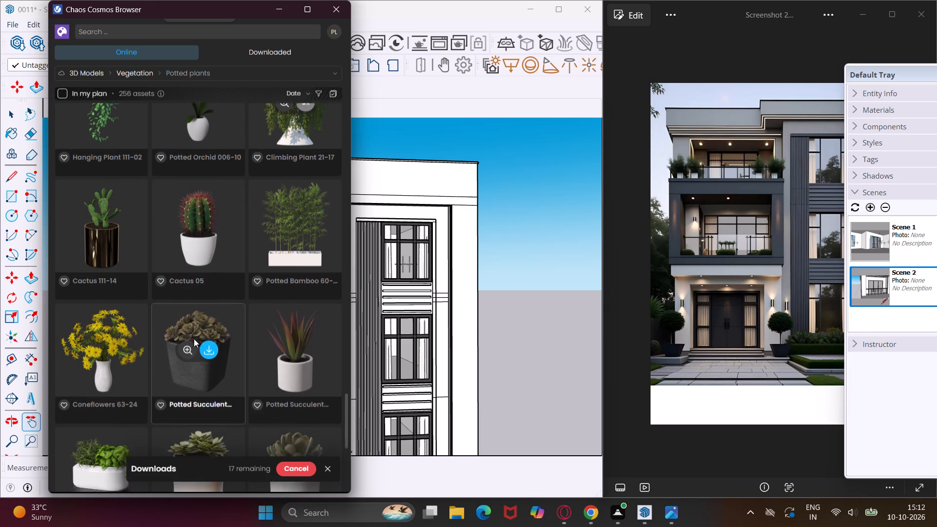
scroll(194, 339, "down", 3)
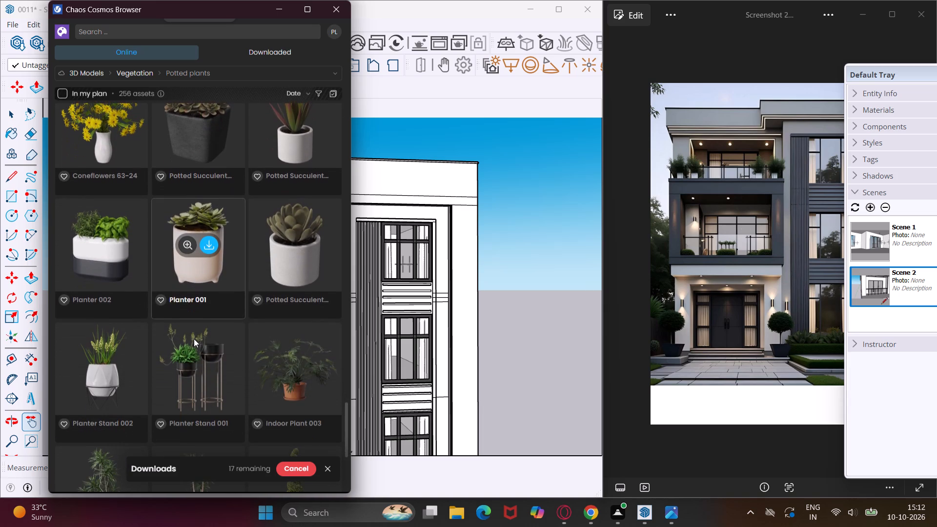
scroll(194, 339, "down", 2)
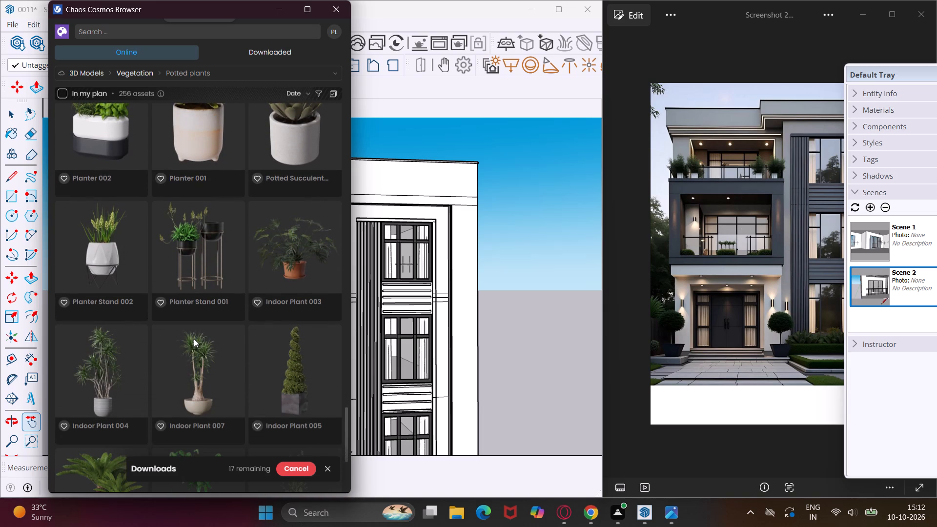
scroll(194, 339, "down", 2)
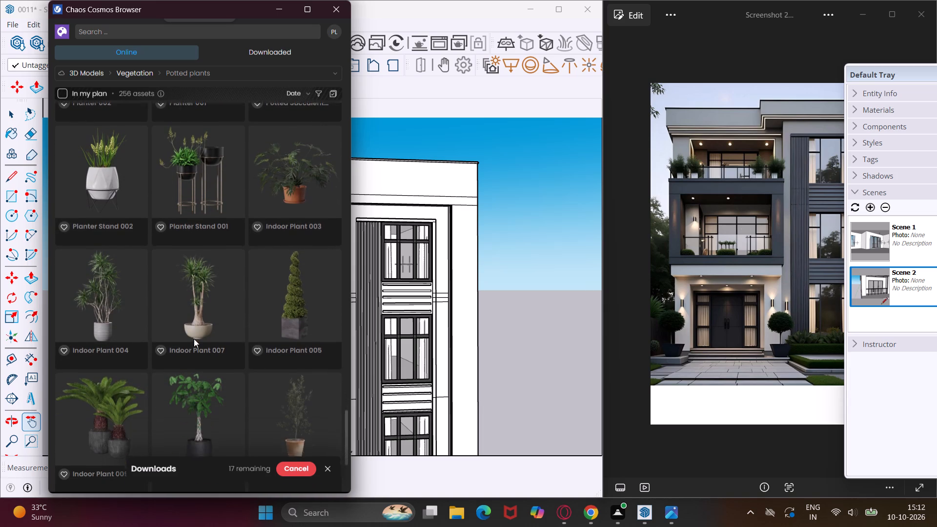
scroll(194, 339, "down", 6)
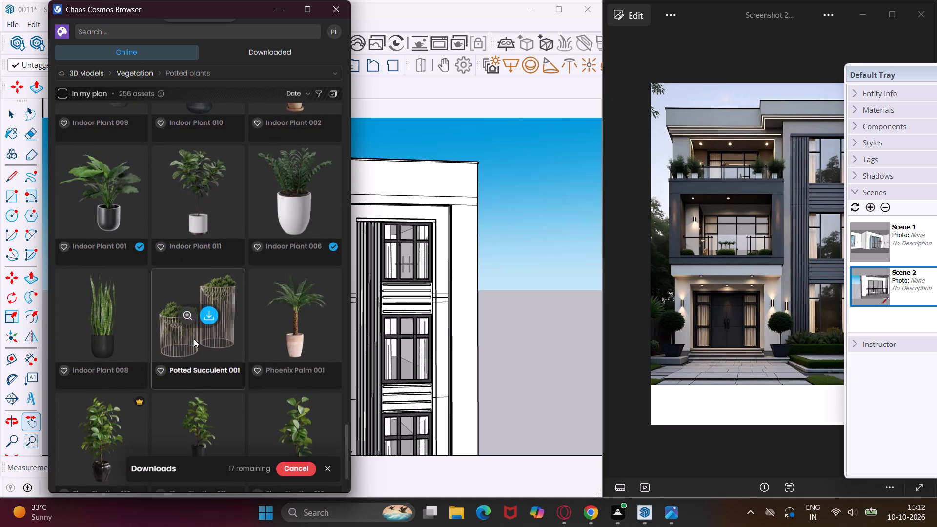
scroll(194, 339, "down", 2)
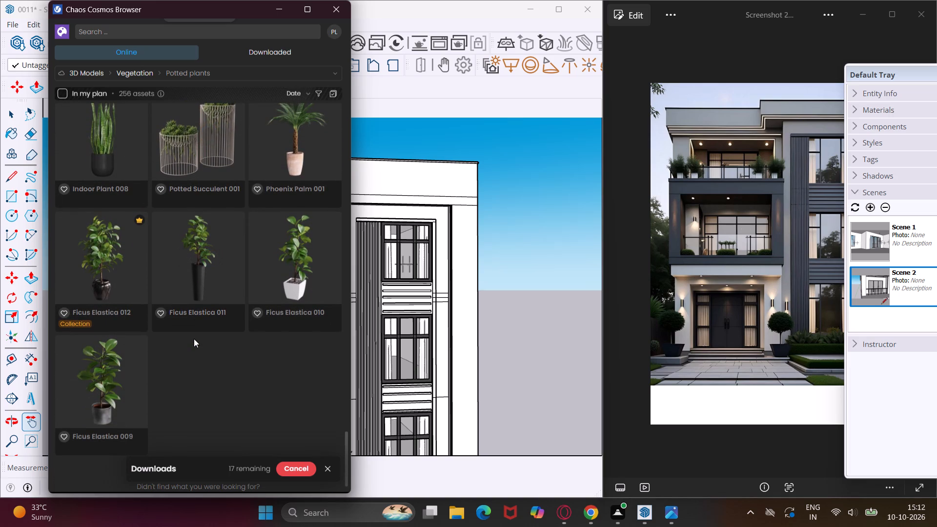
scroll(185, 278, "up", 2)
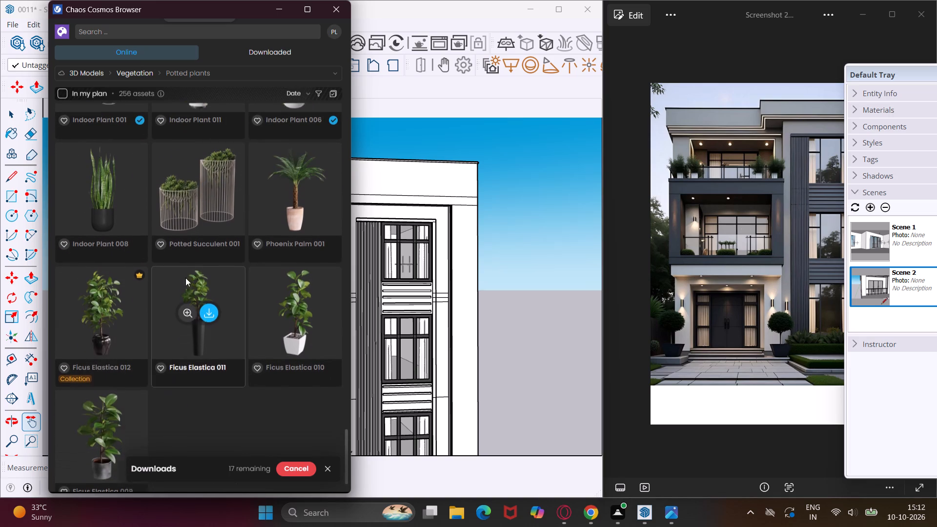
left_click(308, 247)
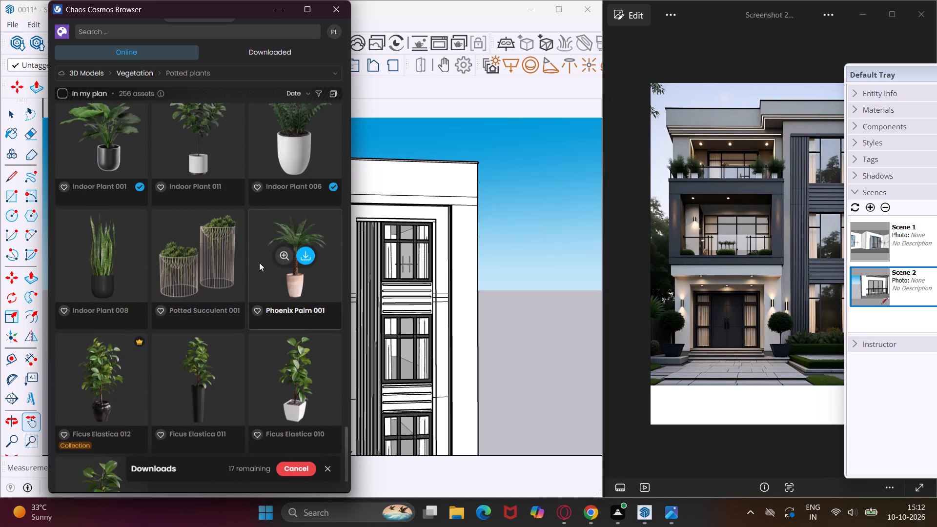
scroll(164, 278, "up", 1)
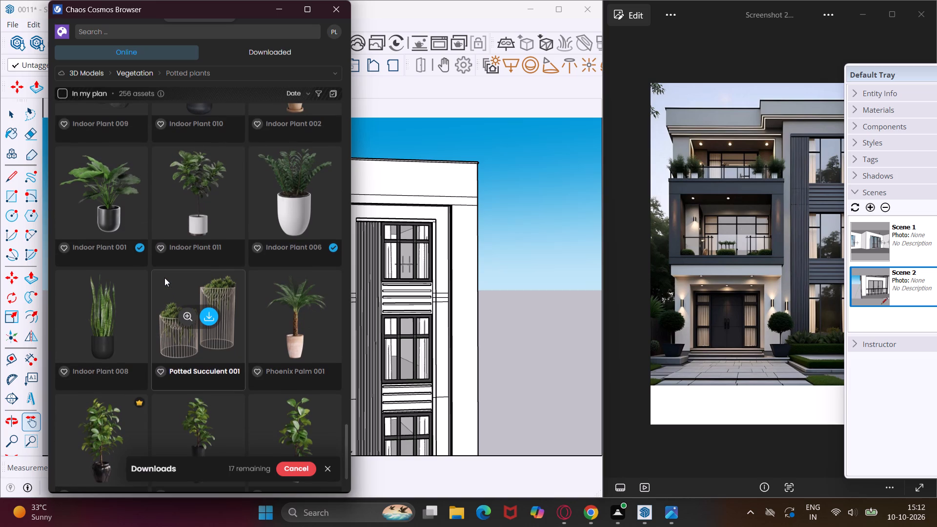
left_click(206, 187)
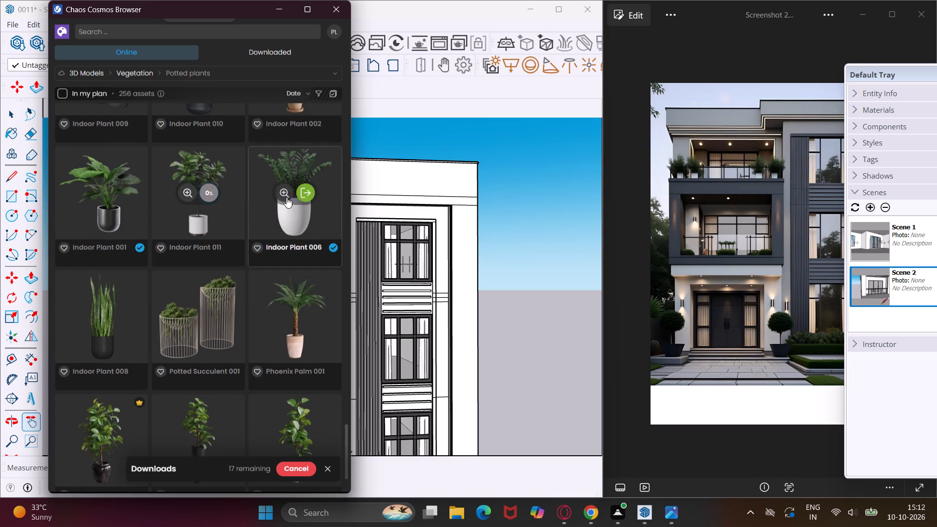
Download Planter 001 and two Potted Succulents in round pots: the grey-green rosette and the red-tipped spiky one.
scroll(166, 281, "down", 3)
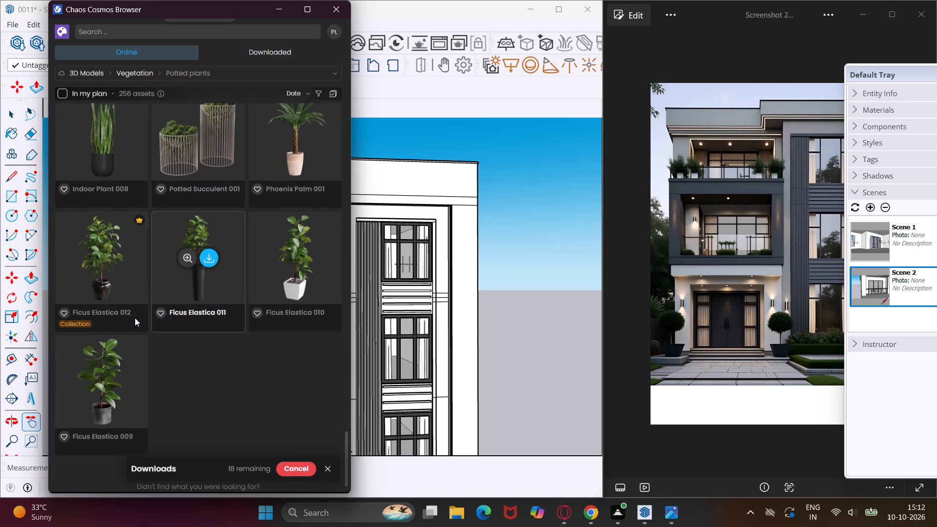
scroll(134, 318, "up", 7)
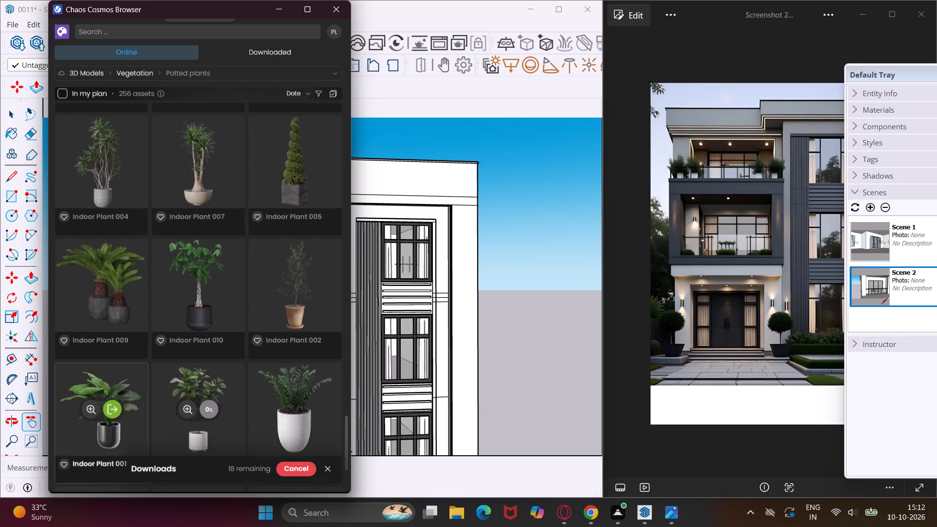
scroll(134, 318, "up", 3)
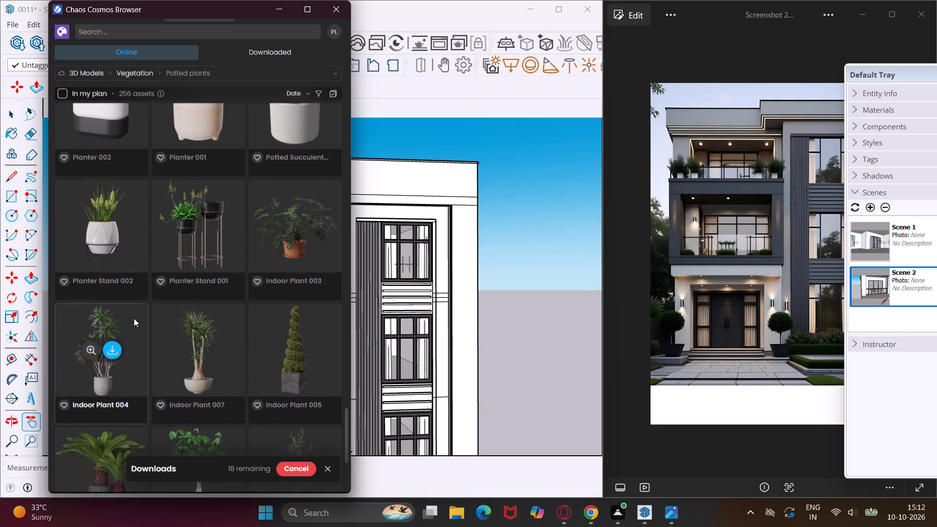
scroll(134, 318, "up", 3)
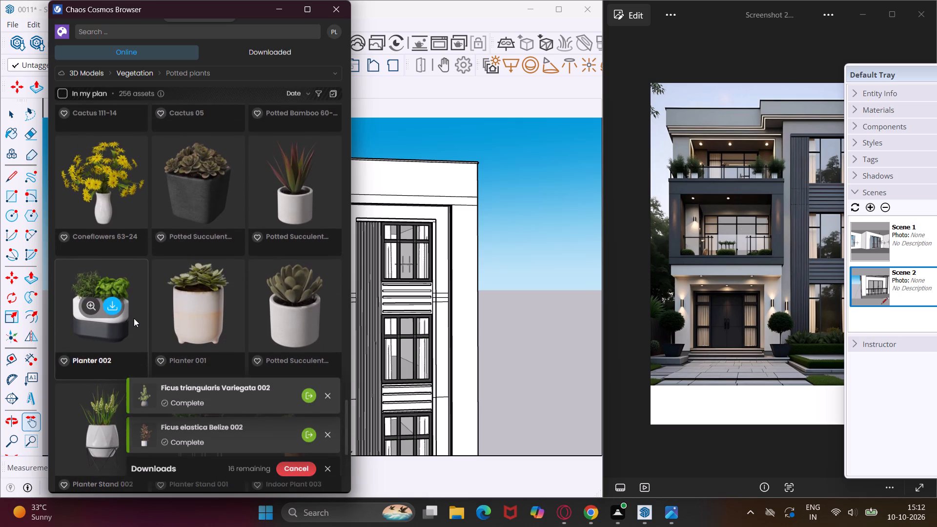
left_click(209, 302)
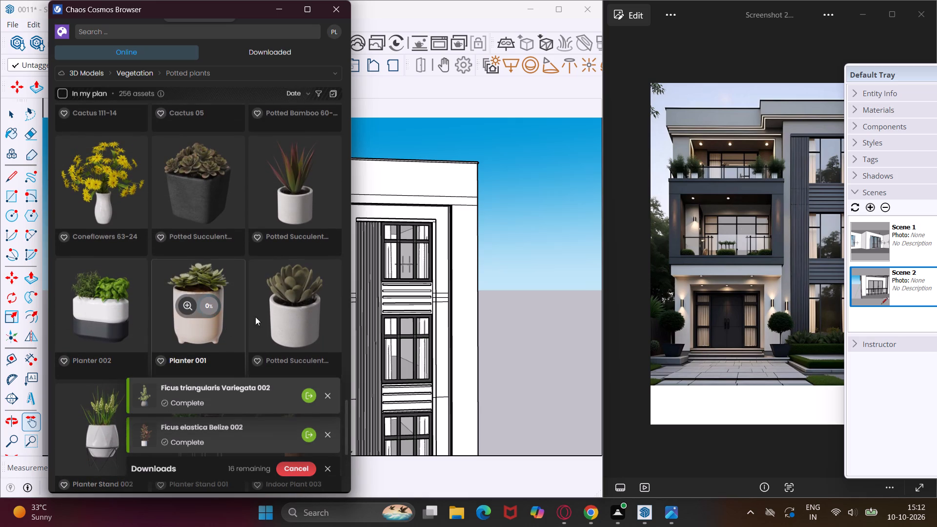
left_click(304, 310)
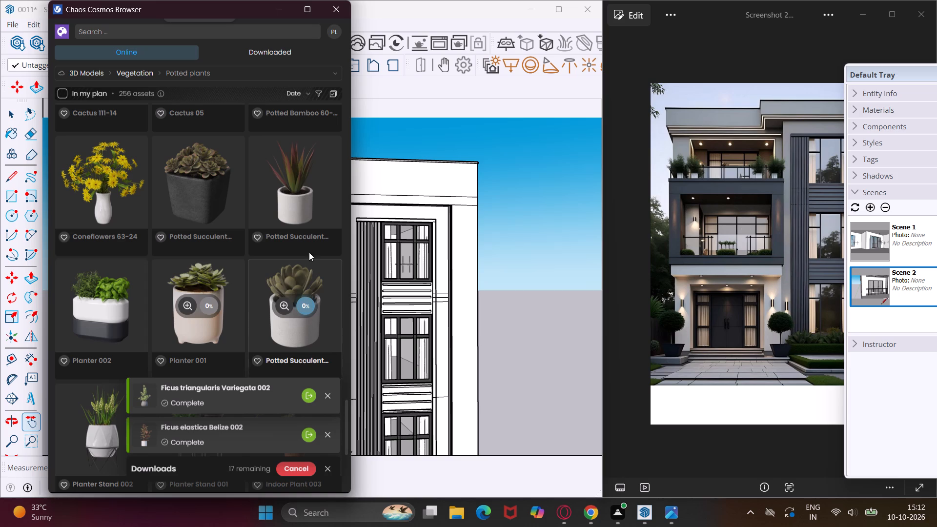
left_click(306, 183)
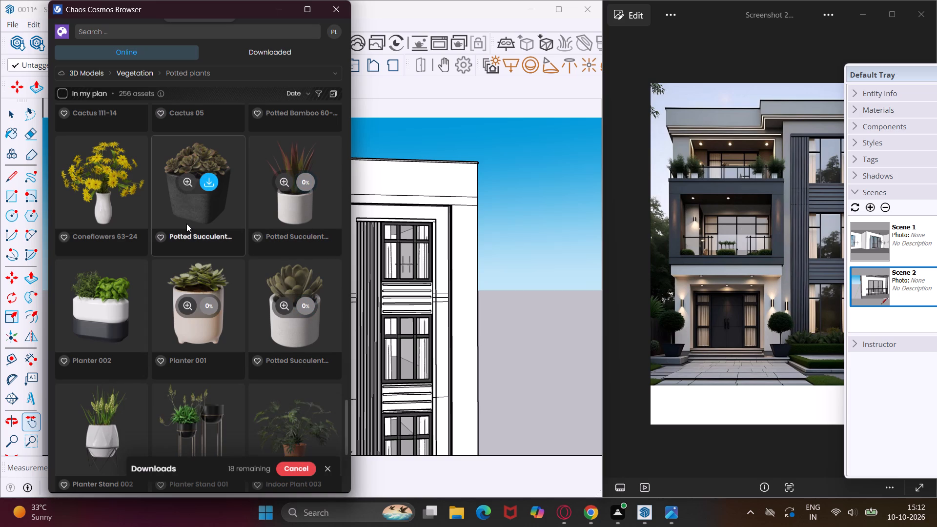
Download Hanging Plant 111-02, the white Potted Orchid 006-10 and Potted Basil 50-07.
scroll(186, 223, "up", 3)
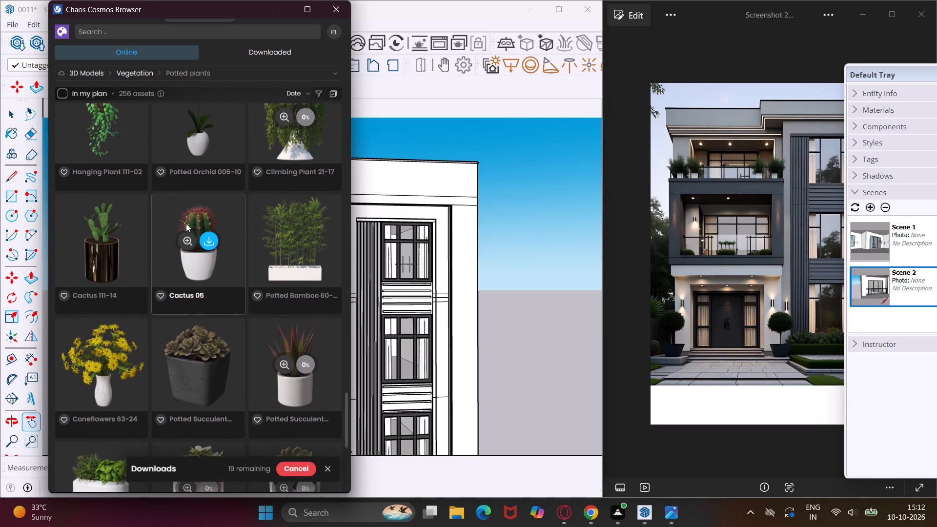
scroll(186, 223, "up", 2)
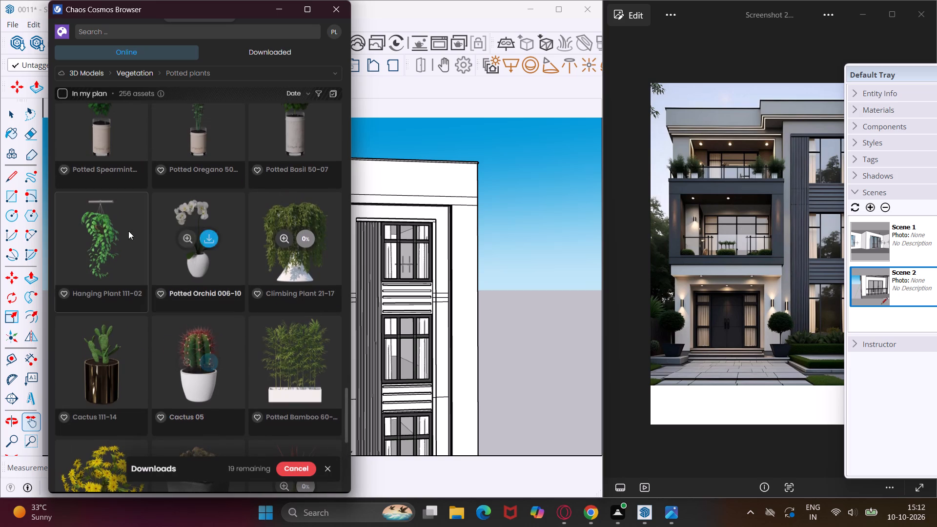
left_click(109, 234)
left_click(207, 239)
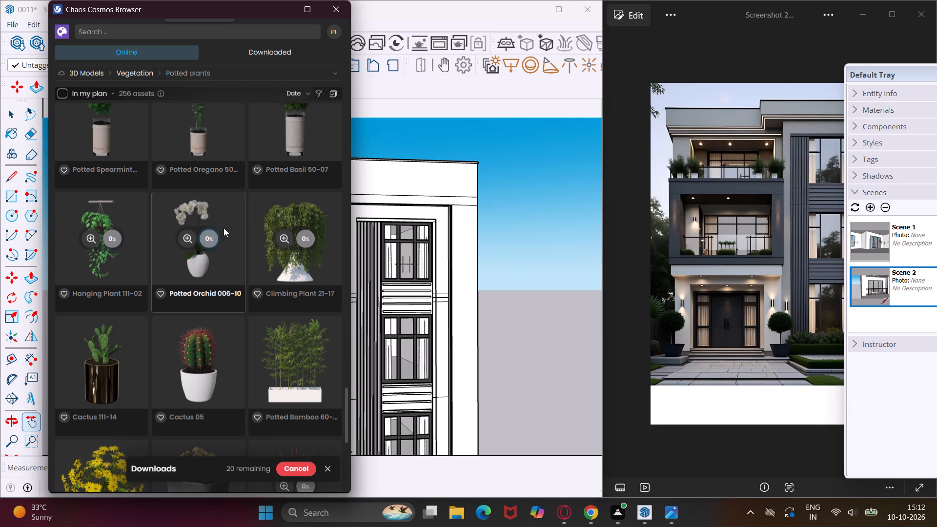
scroll(234, 213, "up", 2)
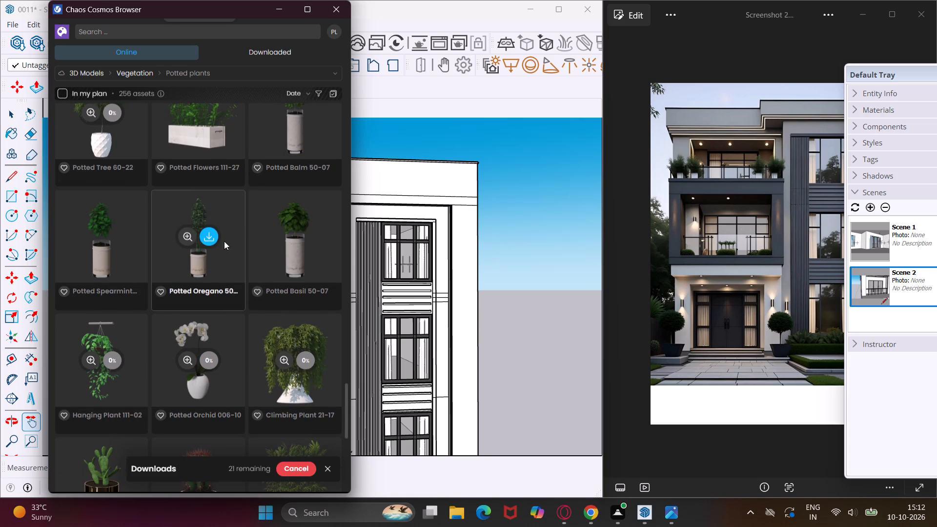
left_click(306, 243)
Download Potted Plant 02, the fern-like plant in a white pot, and Potted Palm Tree 16 from the potted plants.
scroll(218, 209, "up", 3)
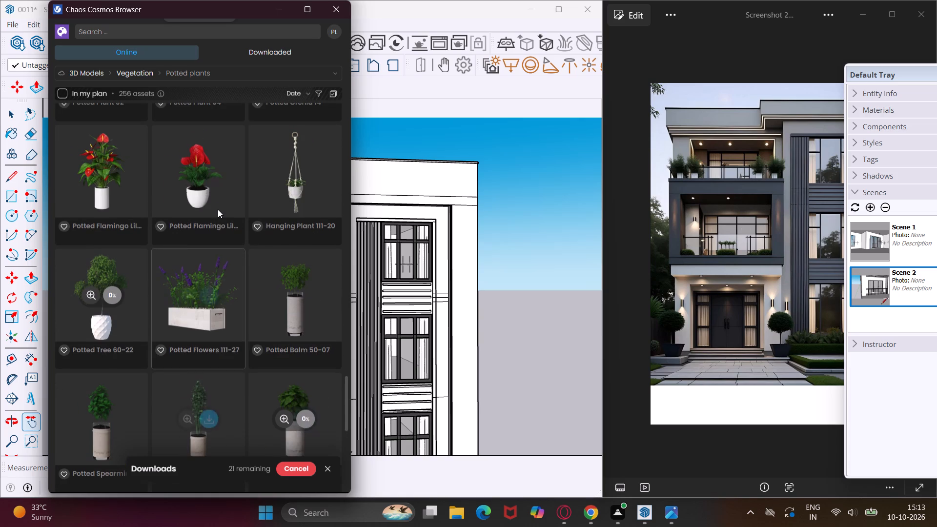
scroll(218, 209, "up", 3)
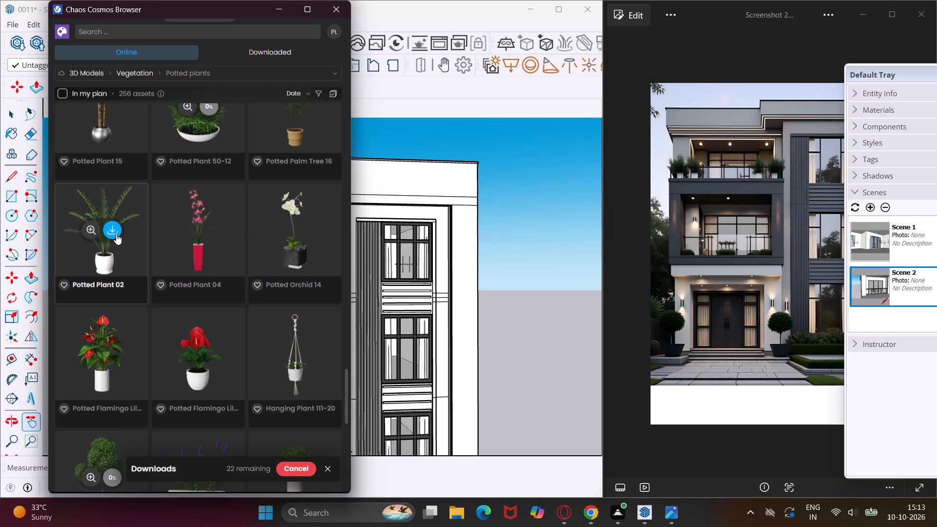
left_click(116, 234)
scroll(310, 123, "up", 2)
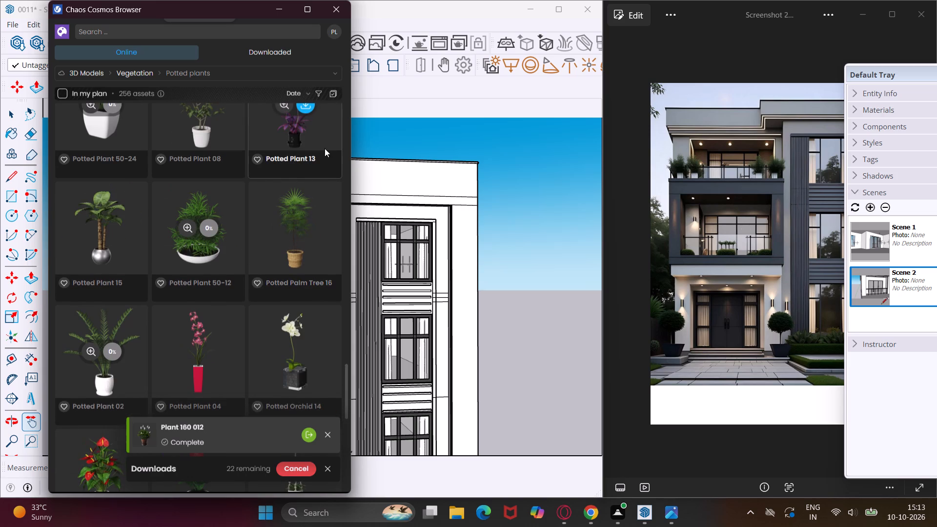
left_click(302, 226)
scroll(280, 148, "up", 2)
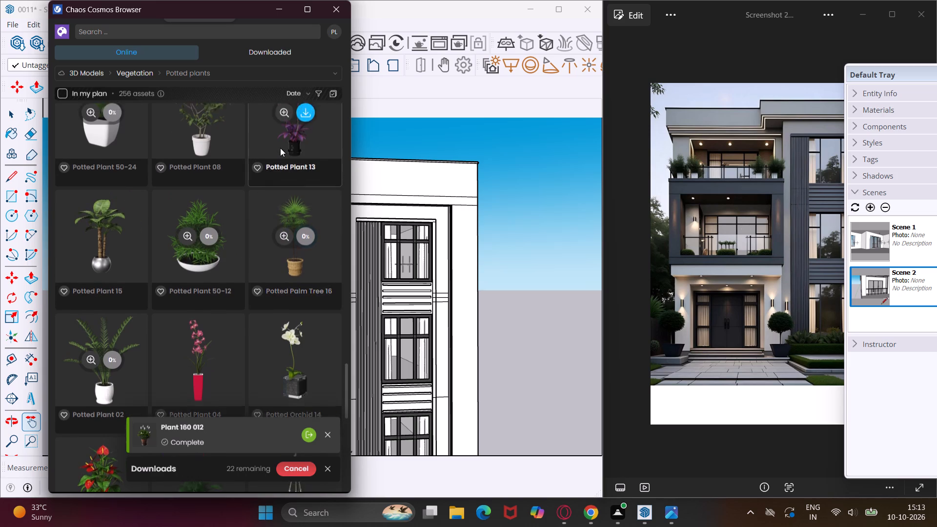
Look through the Palms category of the vegetation models for palms suited to the house's planting.
left_click(306, 71)
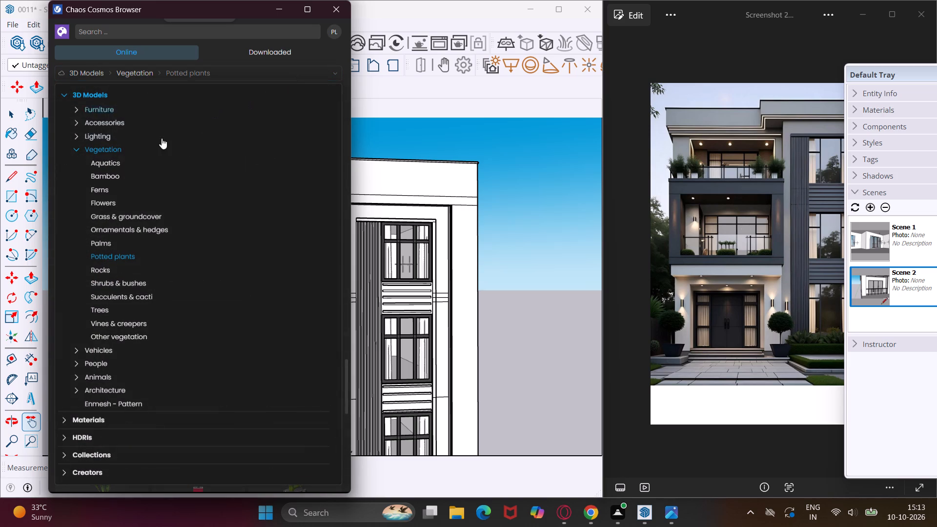
left_click(130, 243)
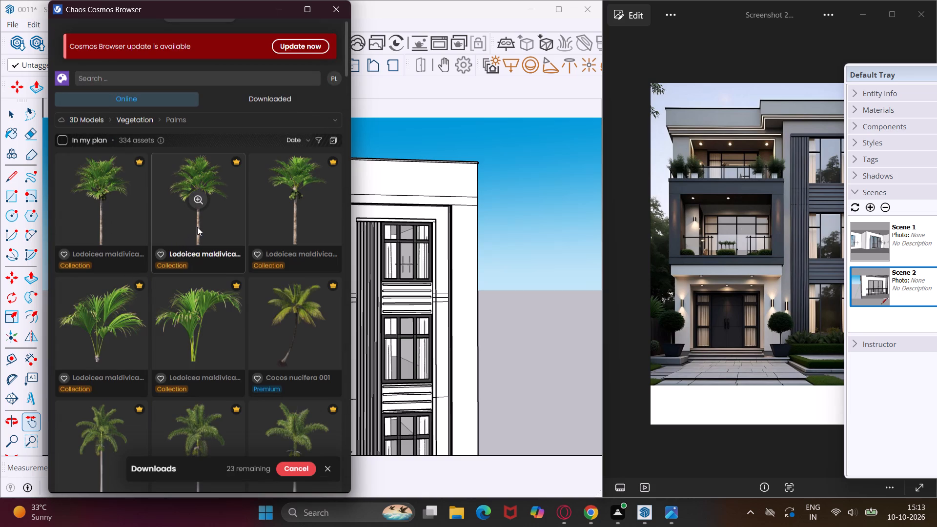
scroll(145, 277, "down", 2)
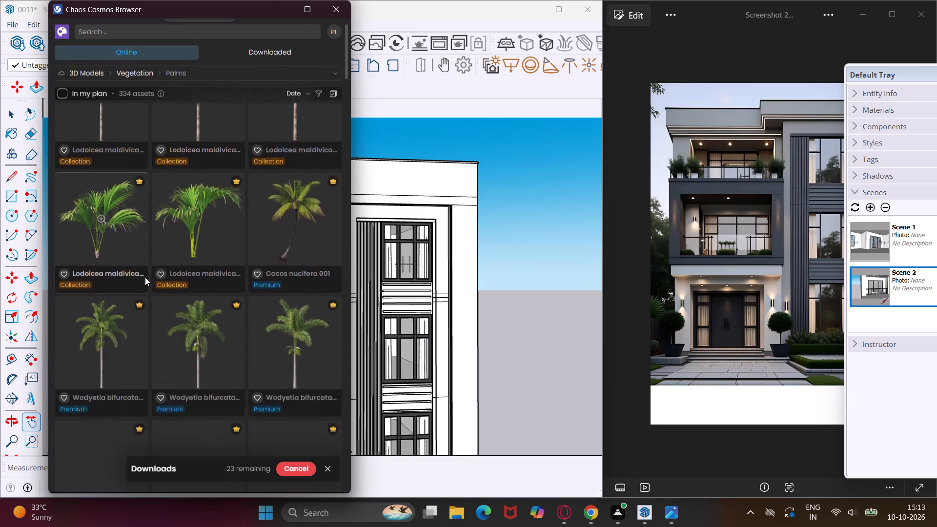
scroll(145, 277, "down", 7)
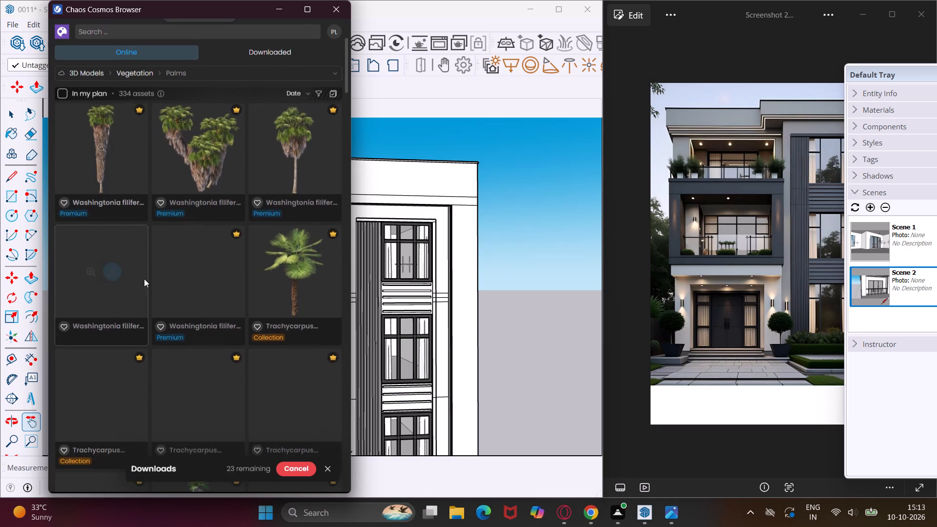
scroll(144, 279, "down", 12)
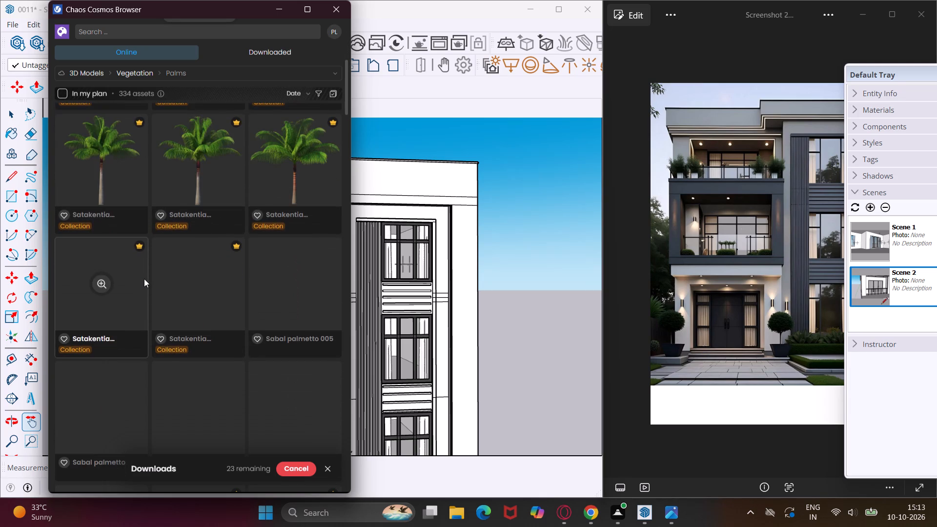
scroll(144, 279, "down", 12)
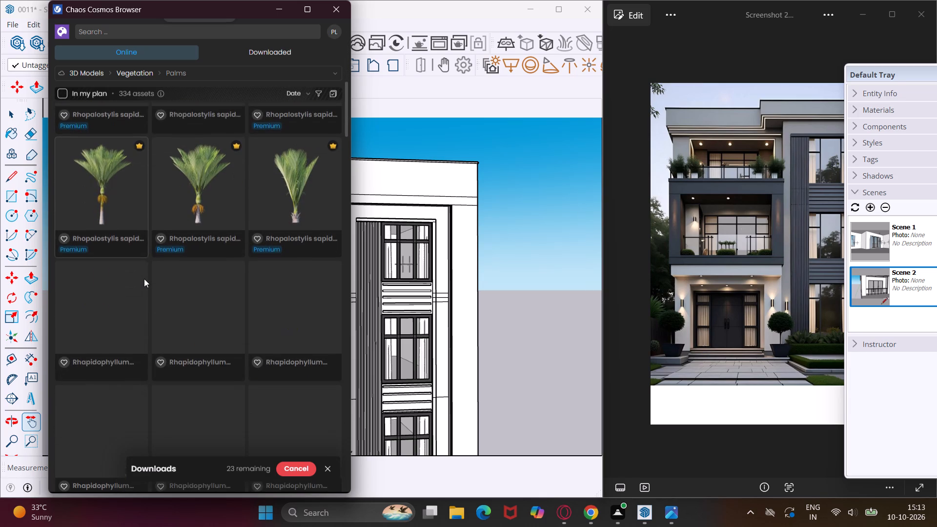
scroll(144, 279, "down", 12)
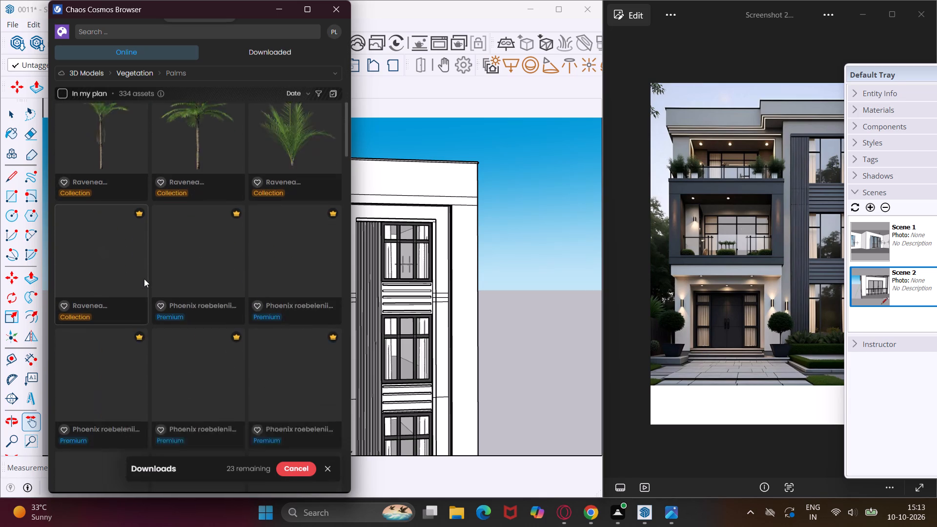
scroll(144, 279, "down", 10)
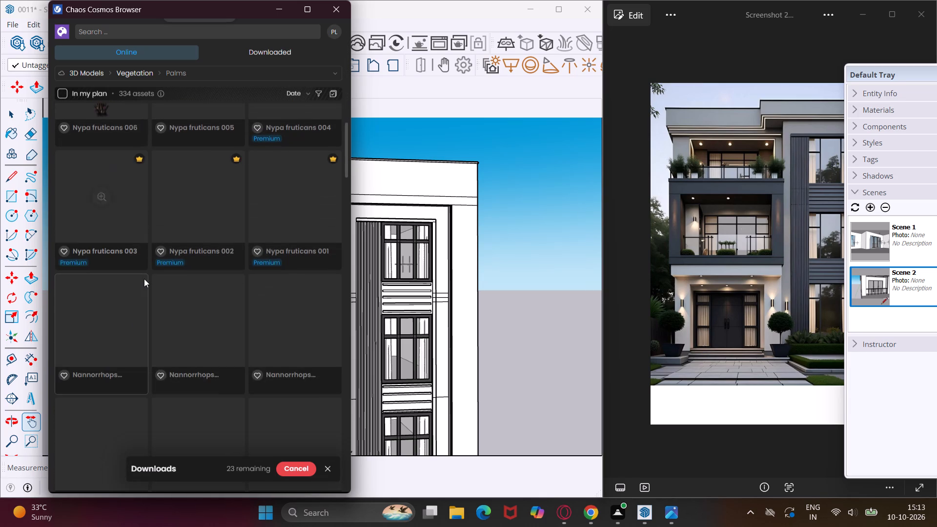
scroll(144, 279, "down", 14)
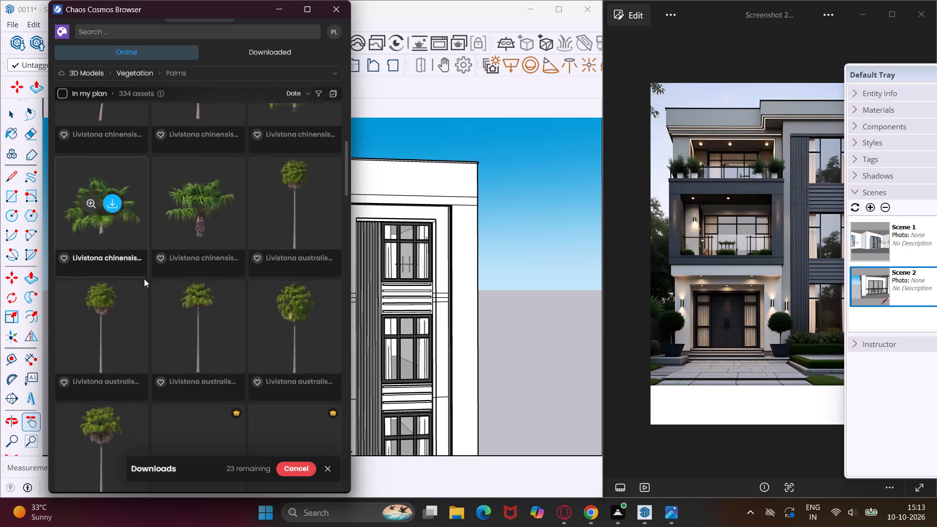
scroll(144, 279, "down", 12)
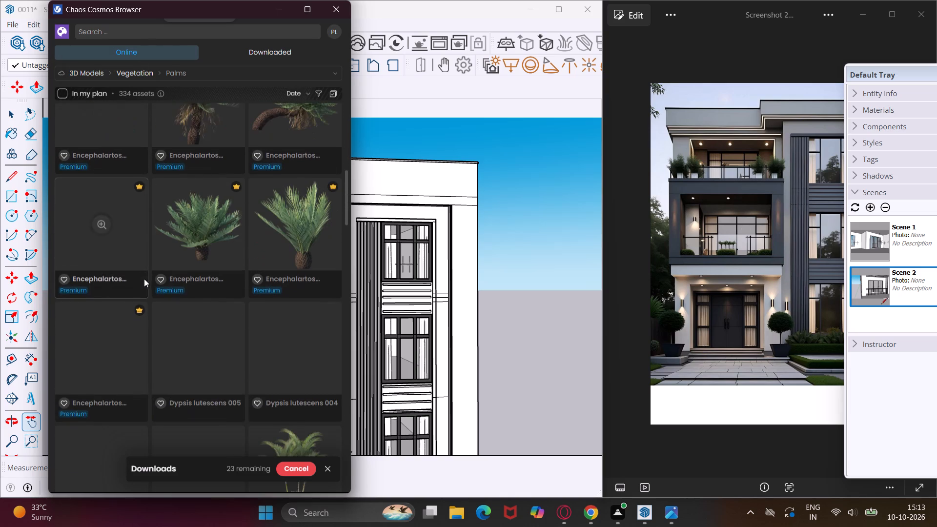
scroll(144, 279, "down", 11)
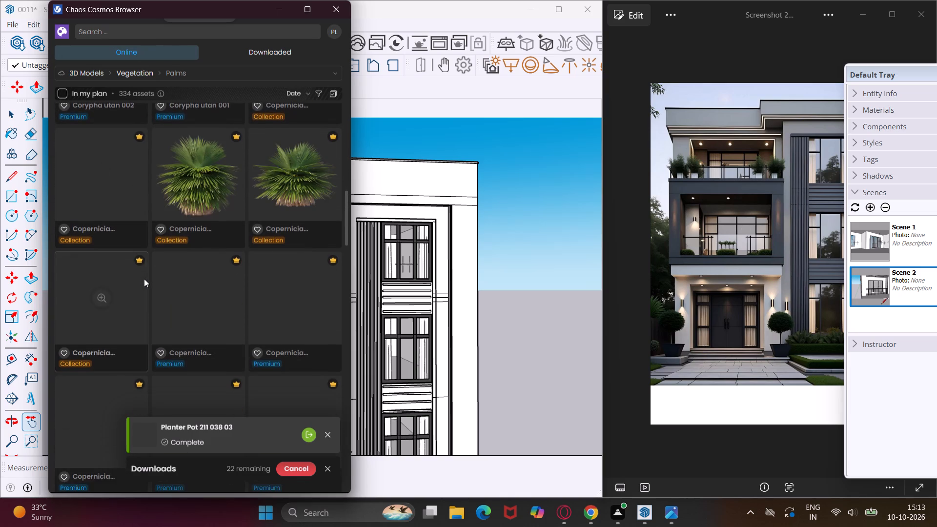
scroll(144, 279, "down", 15)
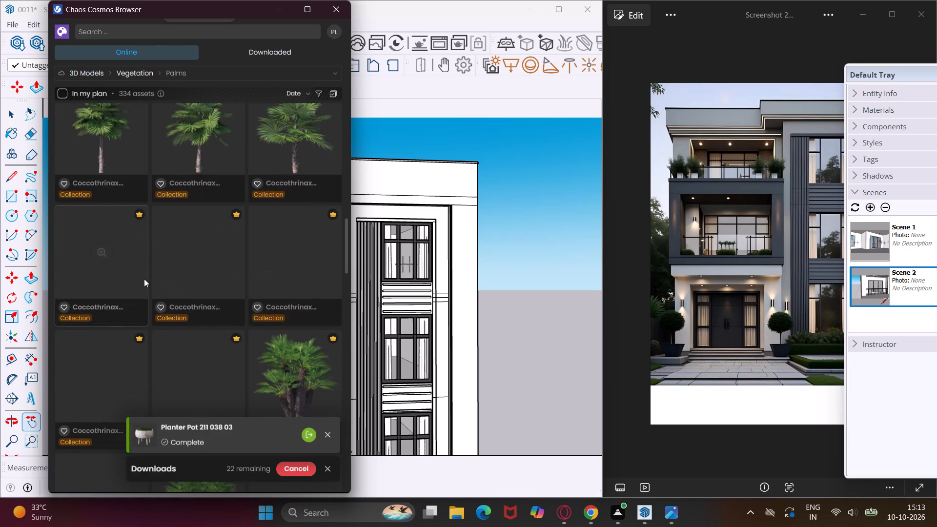
scroll(144, 279, "down", 9)
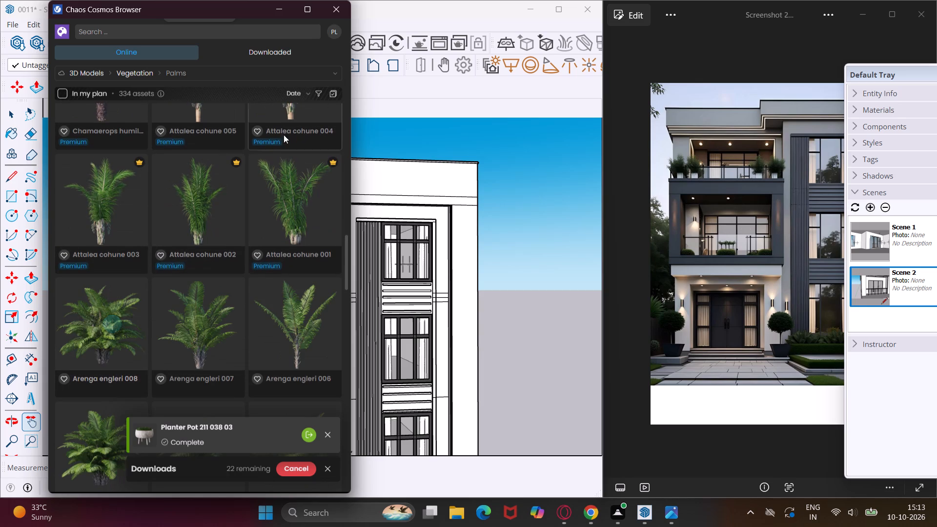
Open the Ornamentals & hedges category and examine the low shrubs on the middle balcony in the reference photo for comparison.
left_click(321, 68)
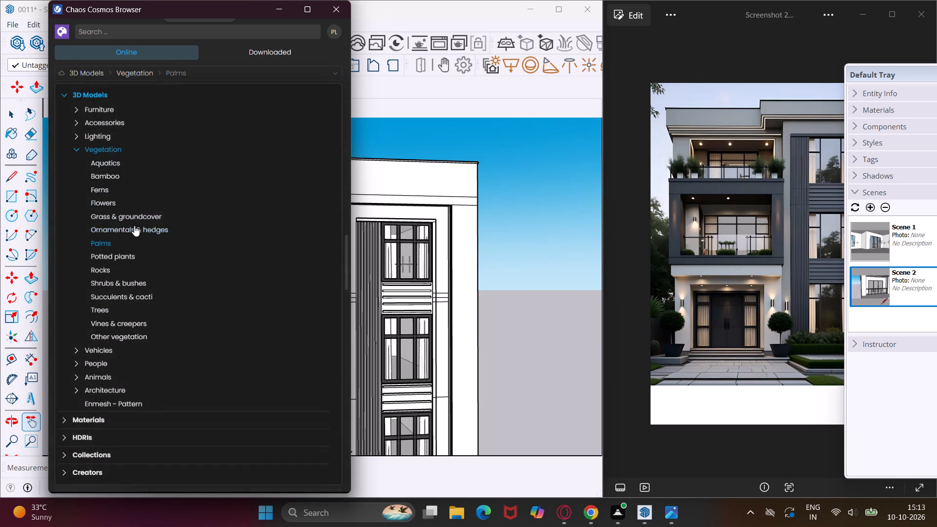
left_click(139, 231)
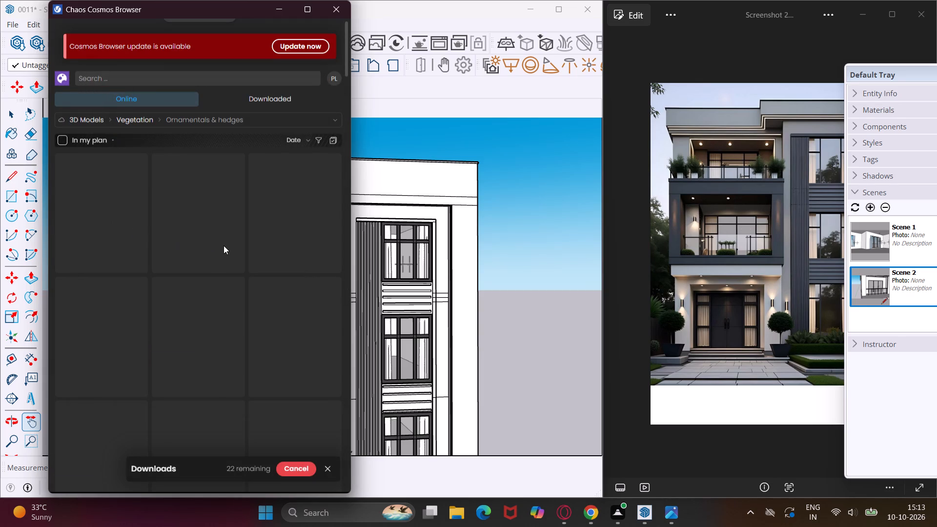
scroll(206, 303, "down", 5)
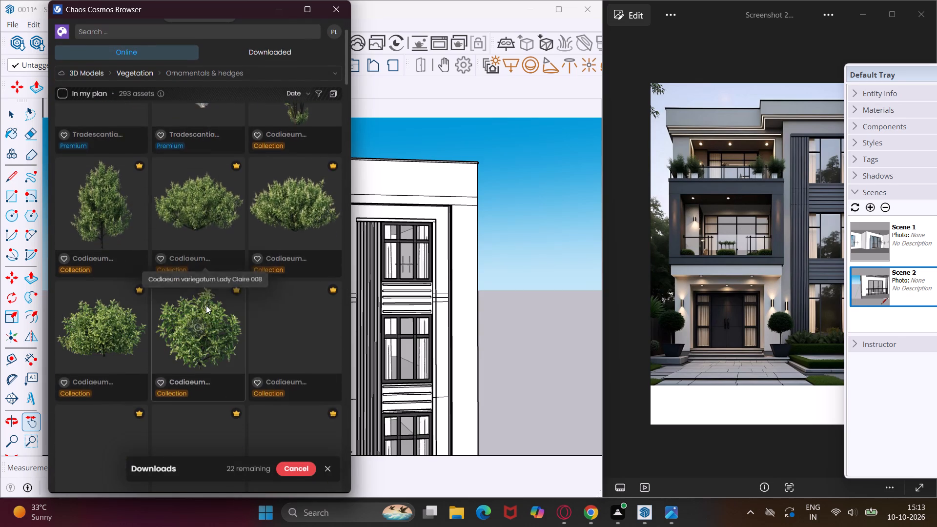
scroll(206, 305, "down", 1)
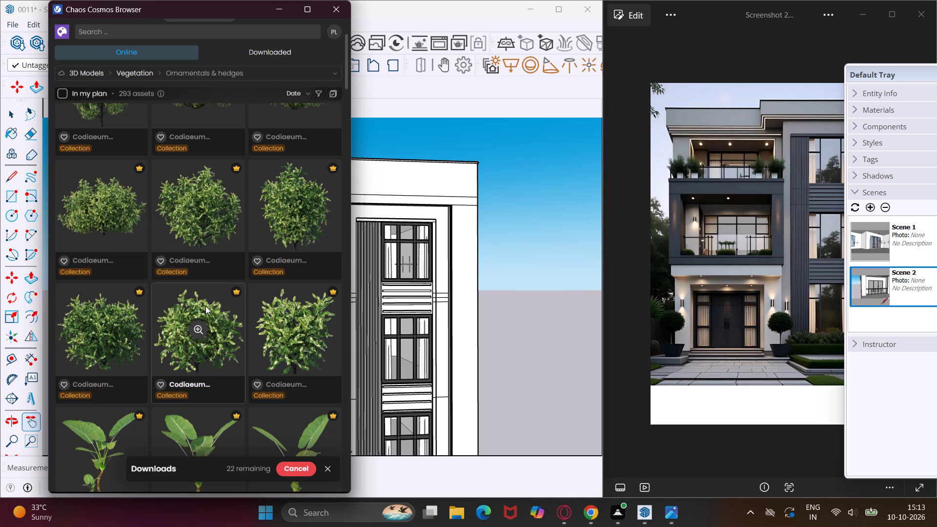
scroll(765, 244, "up", 8)
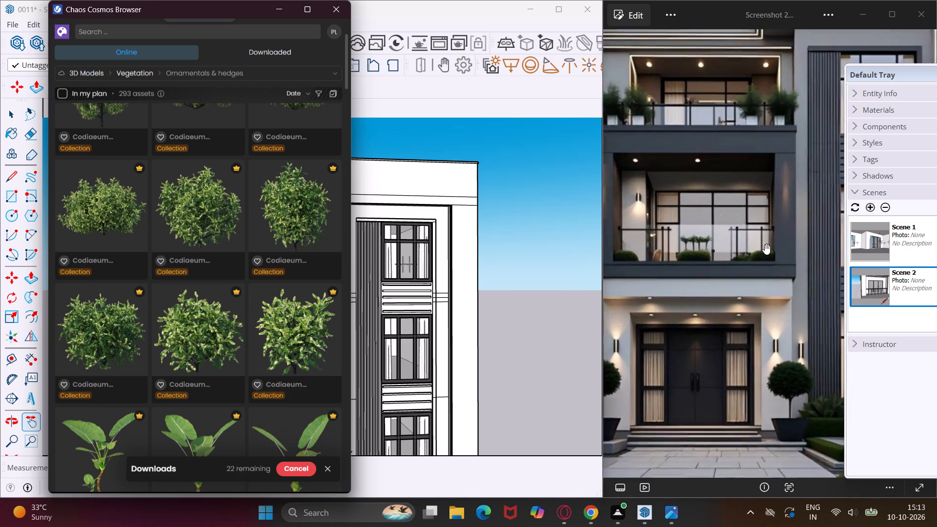
scroll(765, 244, "up", 5)
middle_click_drag(765, 244, 757, 280)
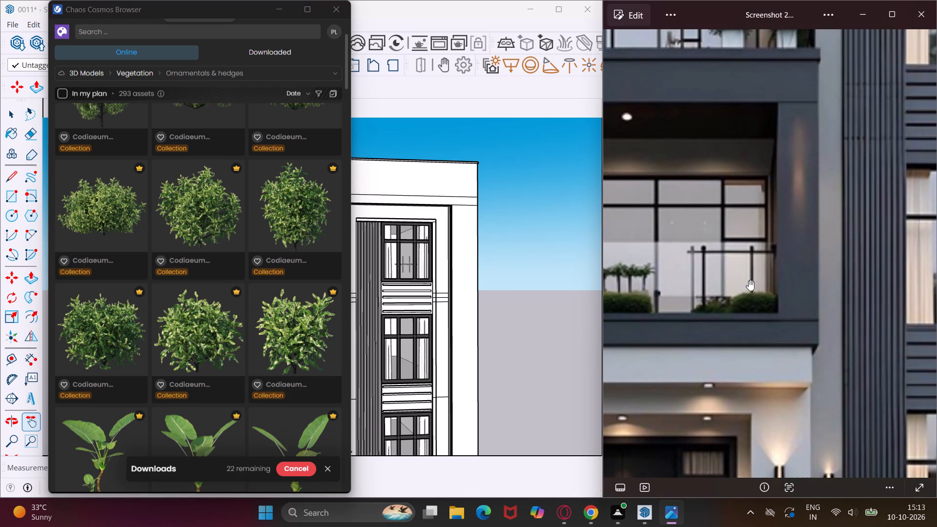
scroll(743, 282, "up", 3)
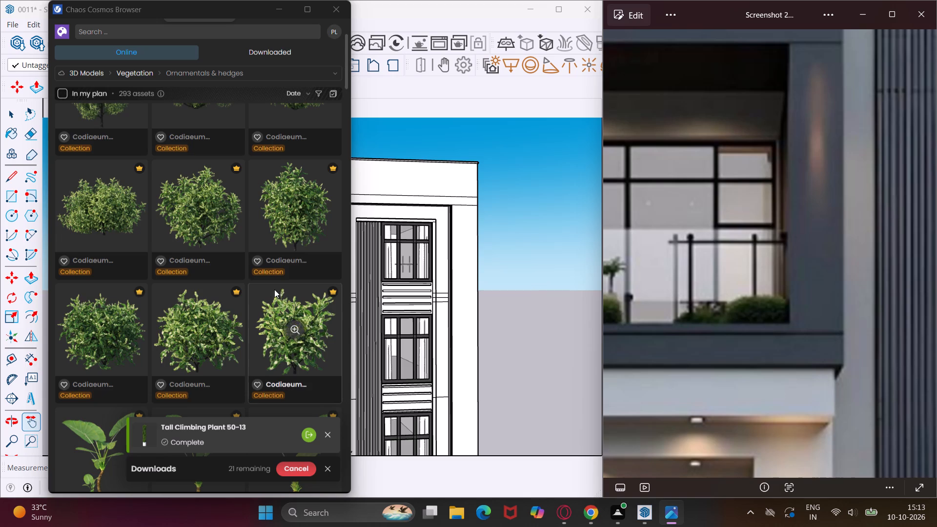
Examine the ornamental shrubs and hedges in the catalogue against the planting across the whole house in the reference photo.
scroll(270, 289, "down", 5)
scroll(163, 329, "down", 1)
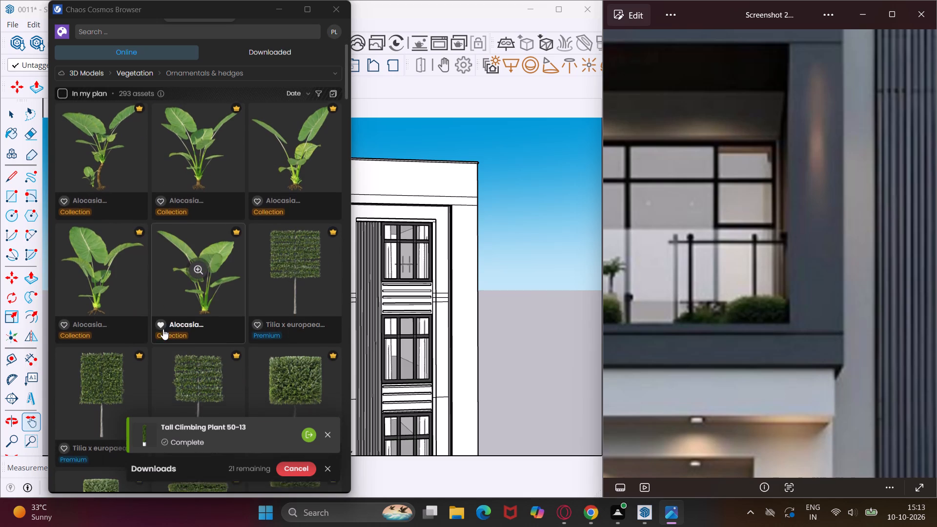
scroll(163, 329, "down", 8)
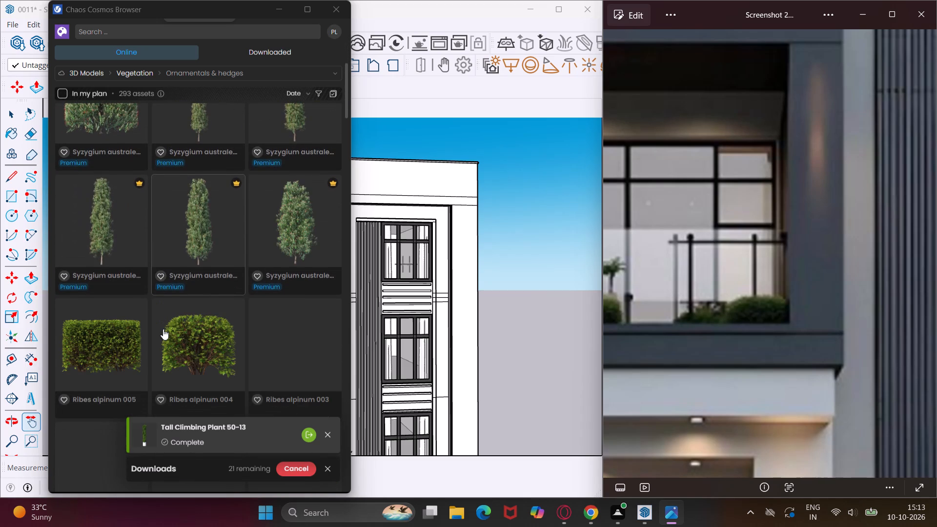
scroll(163, 329, "down", 3)
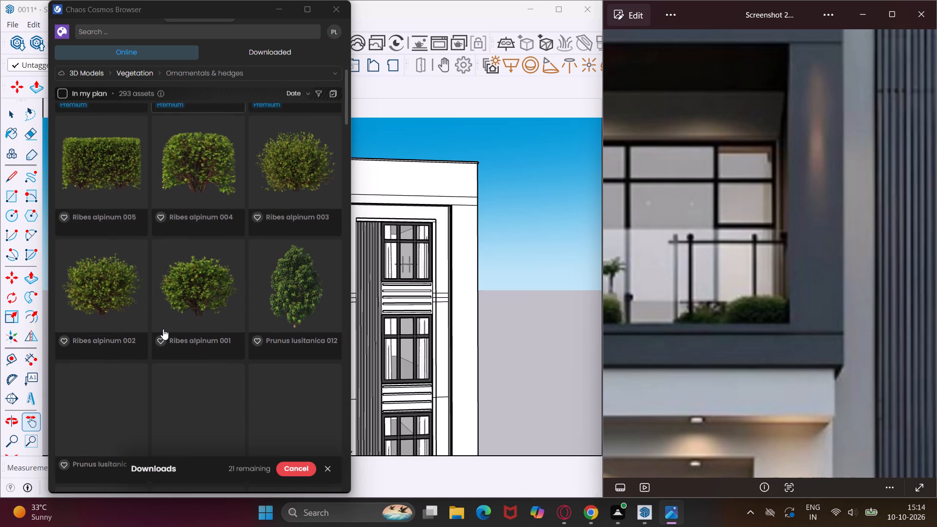
scroll(163, 329, "down", 5)
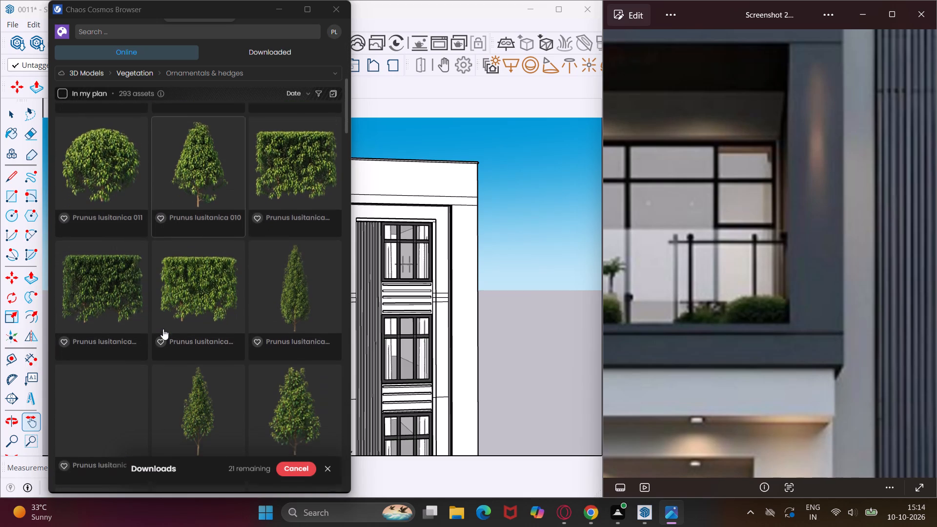
scroll(163, 326, "down", 5)
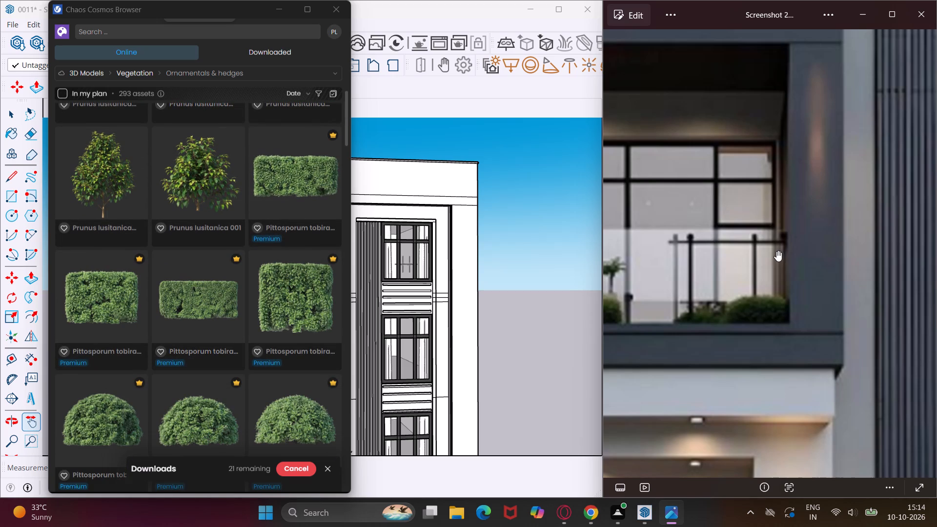
scroll(775, 251, "down", 16)
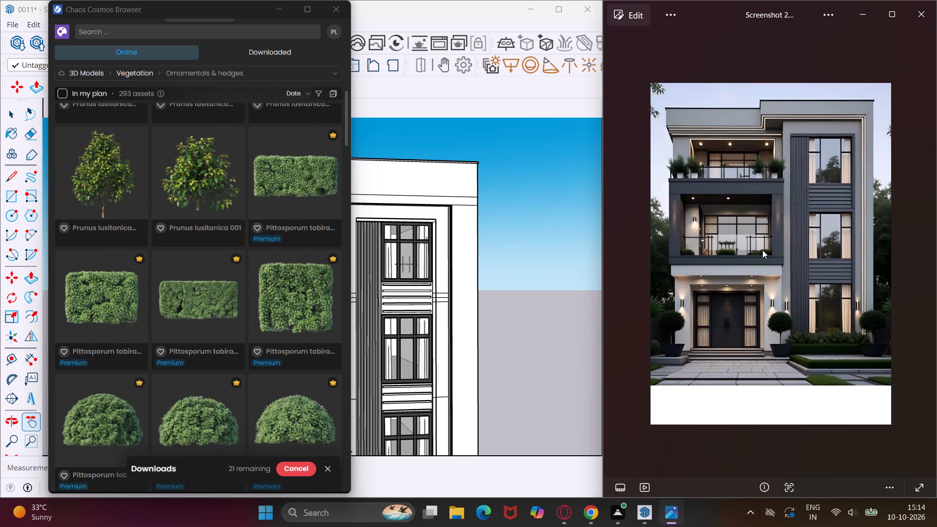
scroll(762, 250, "down", 2)
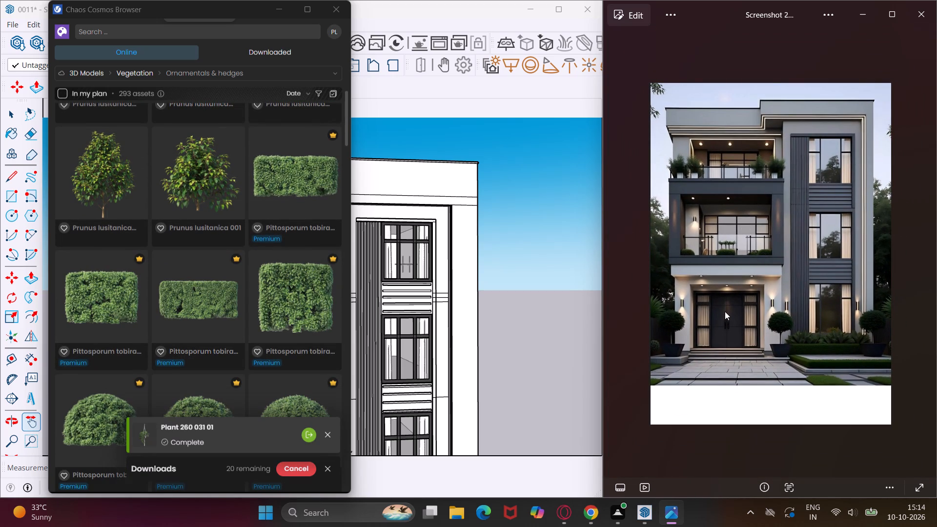
Download Laurus nobilis Saratoga 005, the clipped laurel with a single bare stem, from the ornamentals and hedges.
scroll(213, 326, "down", 3)
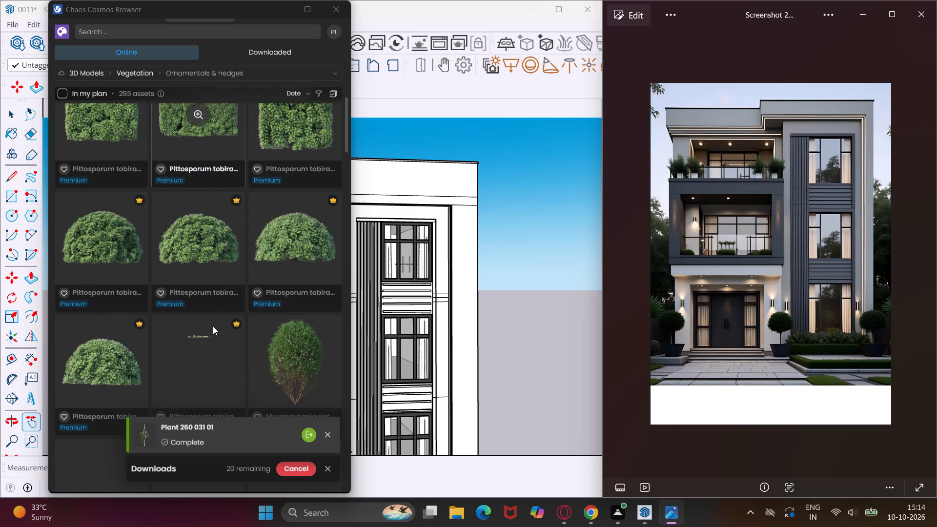
scroll(213, 326, "down", 6)
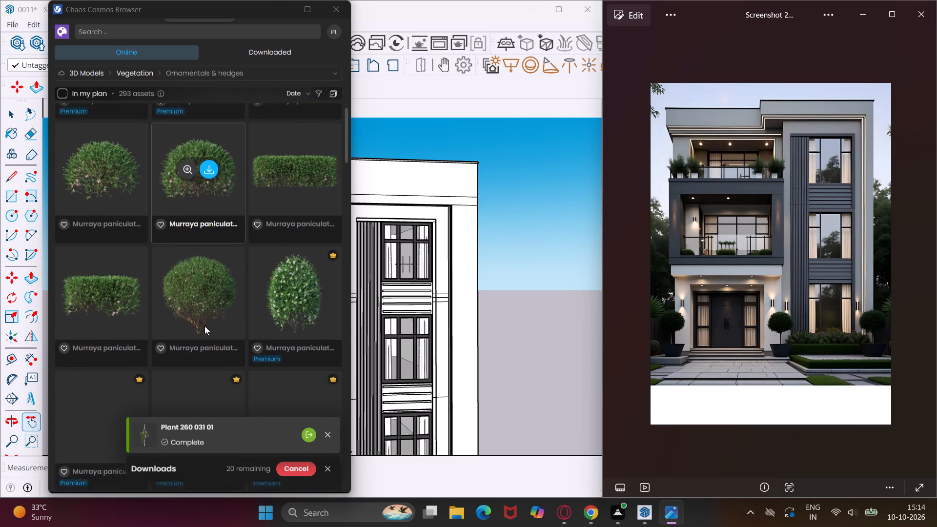
scroll(204, 326, "down", 1)
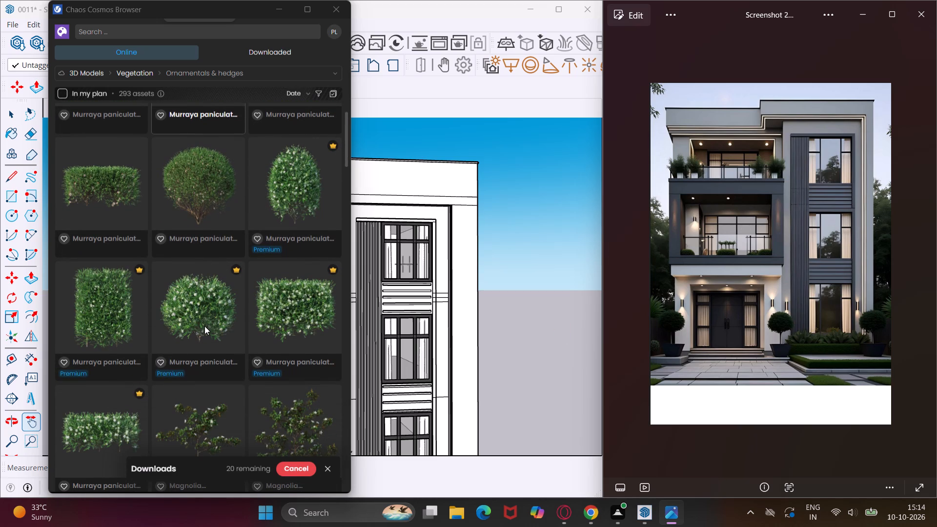
scroll(204, 326, "down", 7)
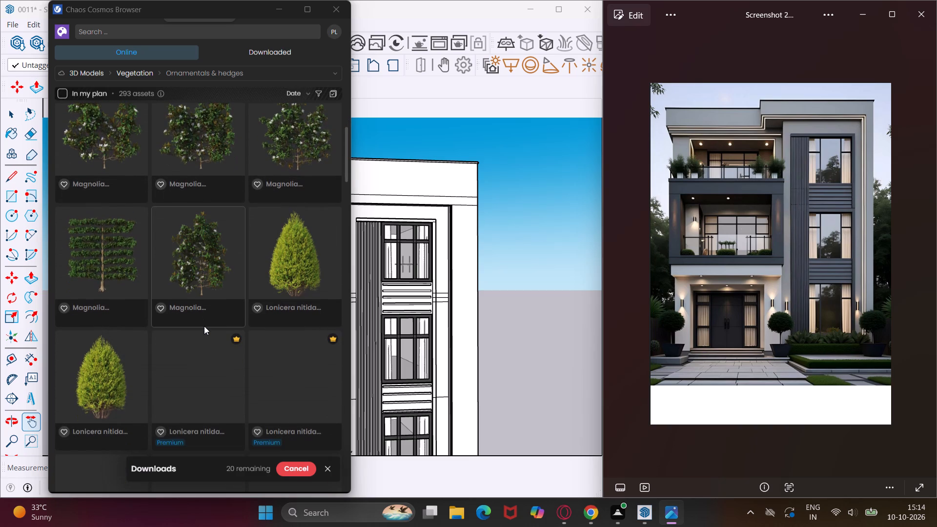
scroll(204, 326, "down", 5)
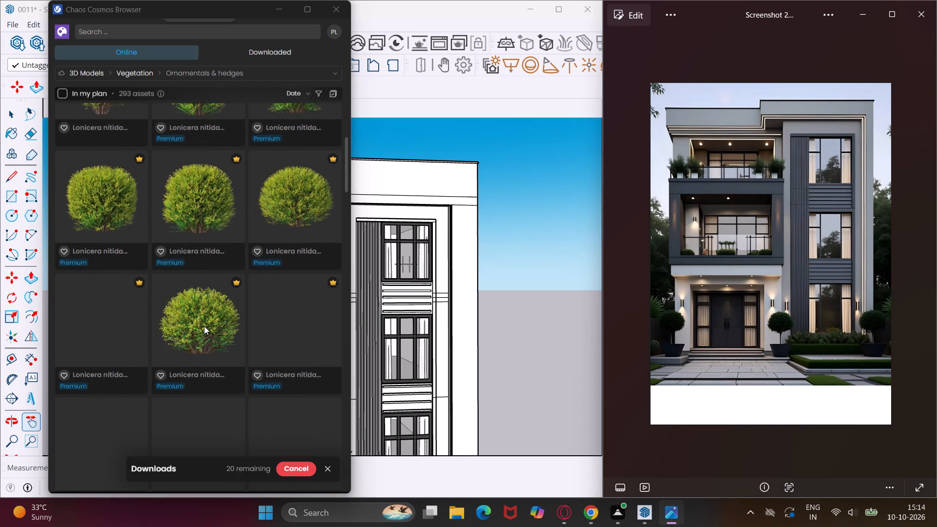
scroll(204, 326, "down", 8)
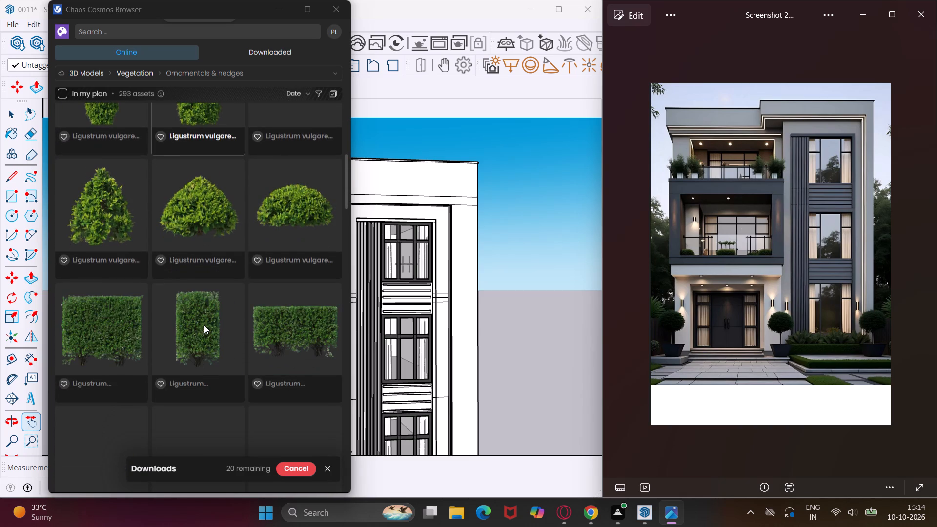
scroll(204, 325, "down", 5)
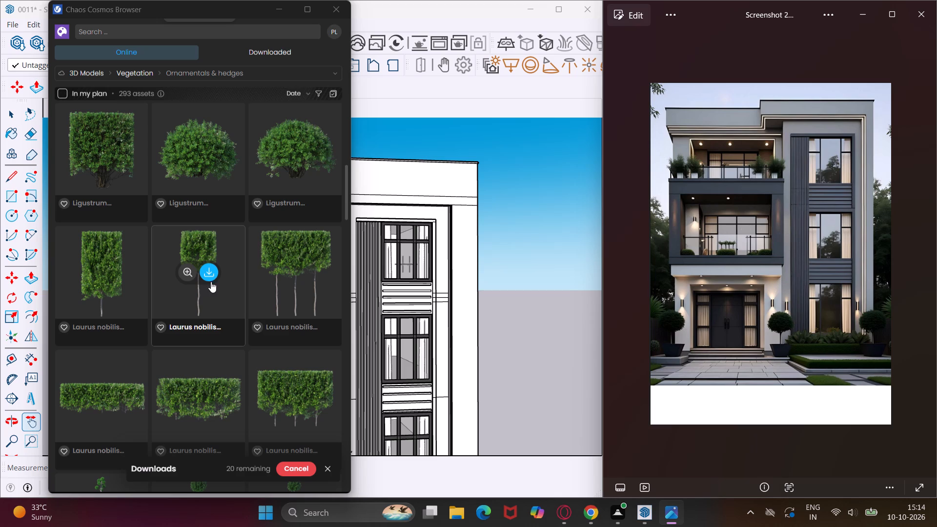
left_click(208, 274)
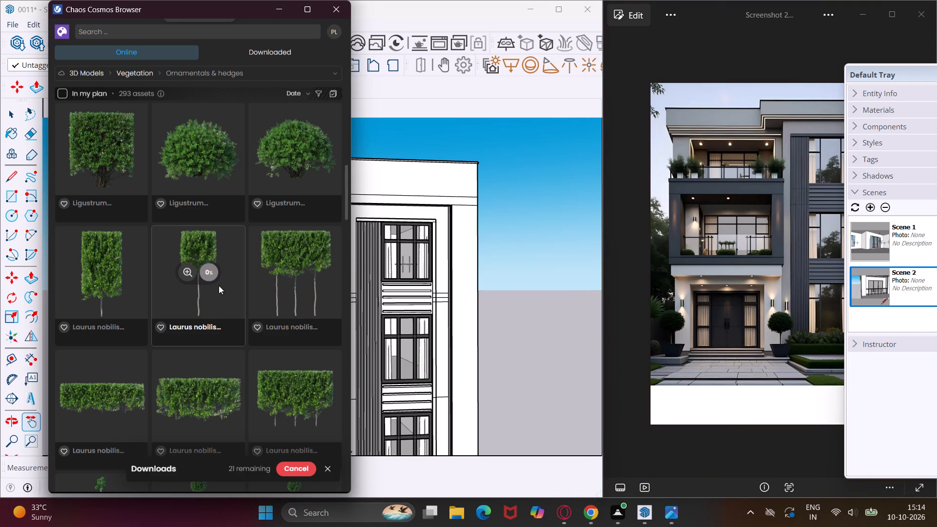
Download the Juniperus sabina tree with a rounded crown on a short branching trunk, the middle one of the three crowned junipers.
scroll(207, 344, "down", 5)
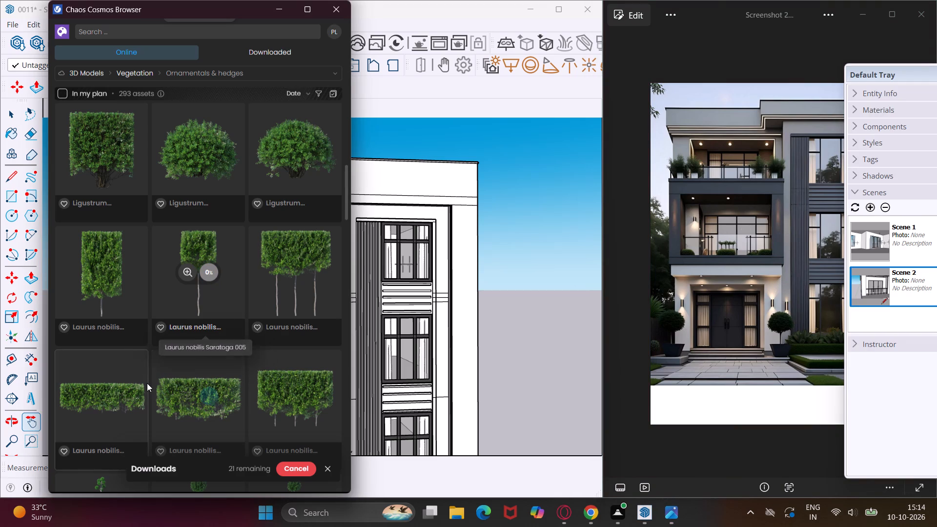
scroll(144, 373, "down", 6)
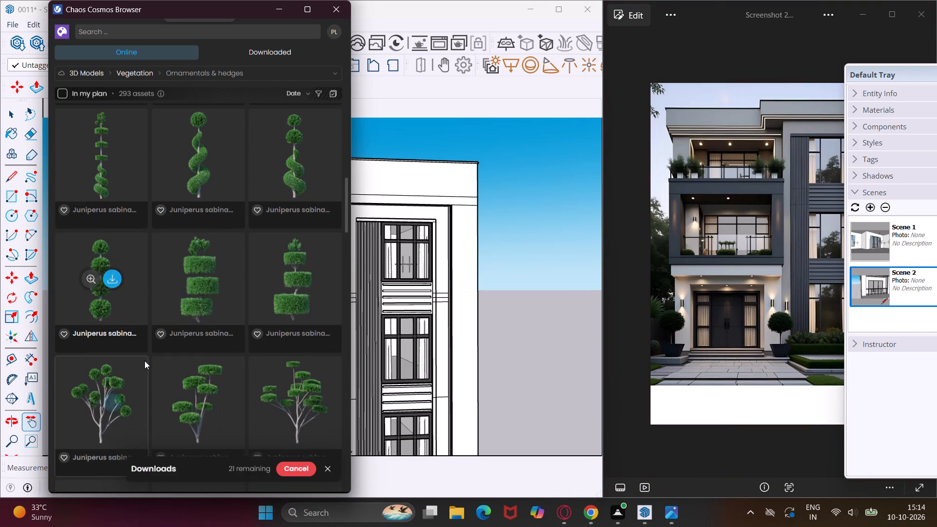
scroll(145, 359, "down", 4)
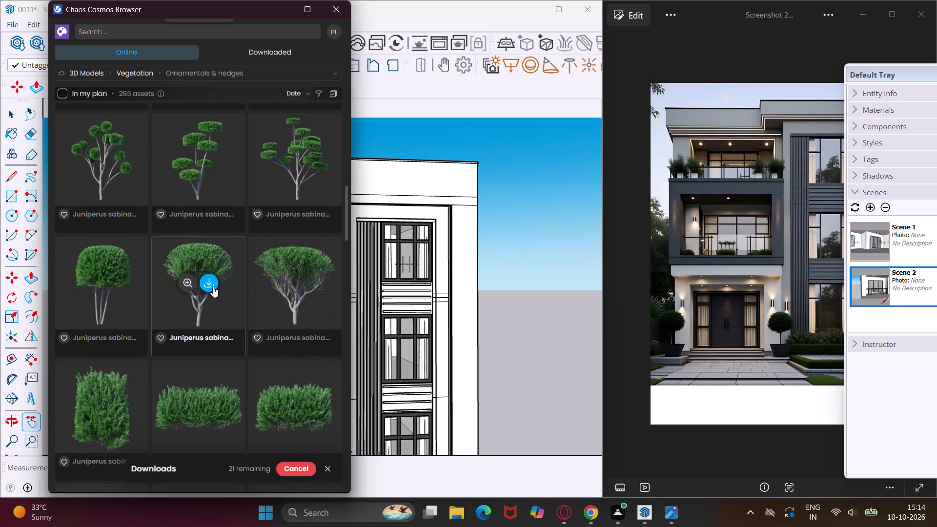
left_click(211, 284)
Look through the rest of the Ornamentals & hedges category for low shrubs and hedges suited to the balconies and entrance.
scroll(224, 313, "down", 7)
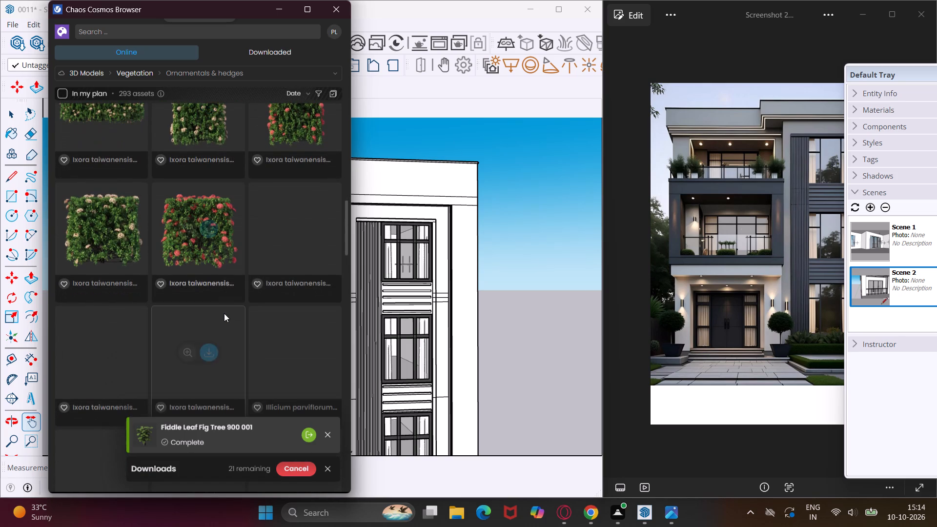
scroll(224, 313, "down", 2)
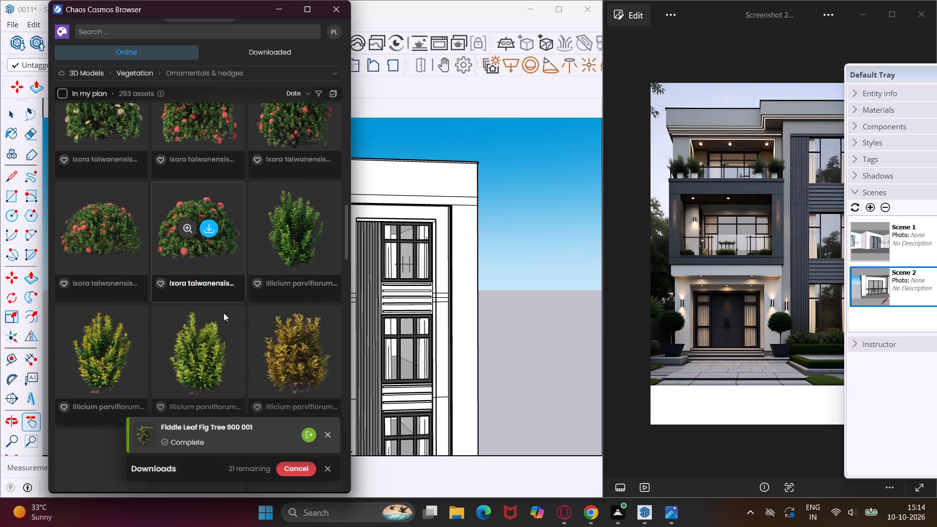
scroll(224, 313, "down", 7)
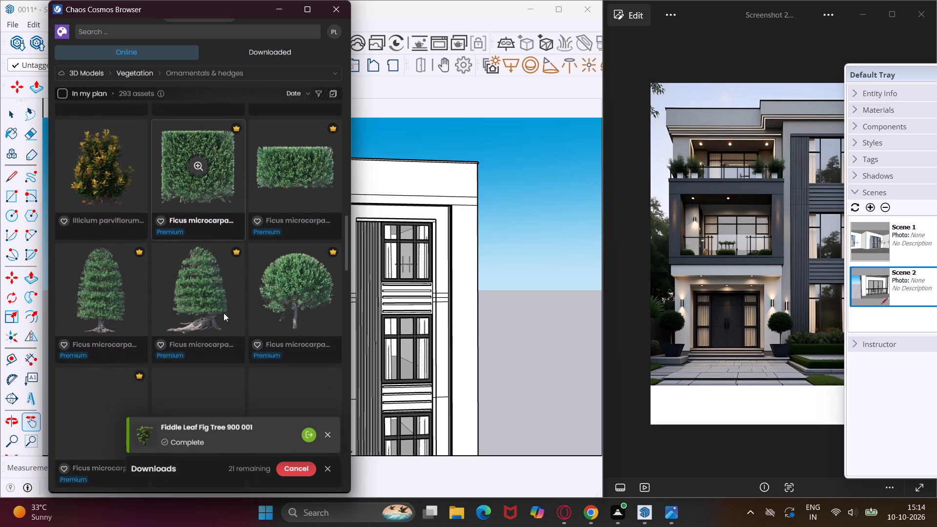
scroll(224, 313, "down", 2)
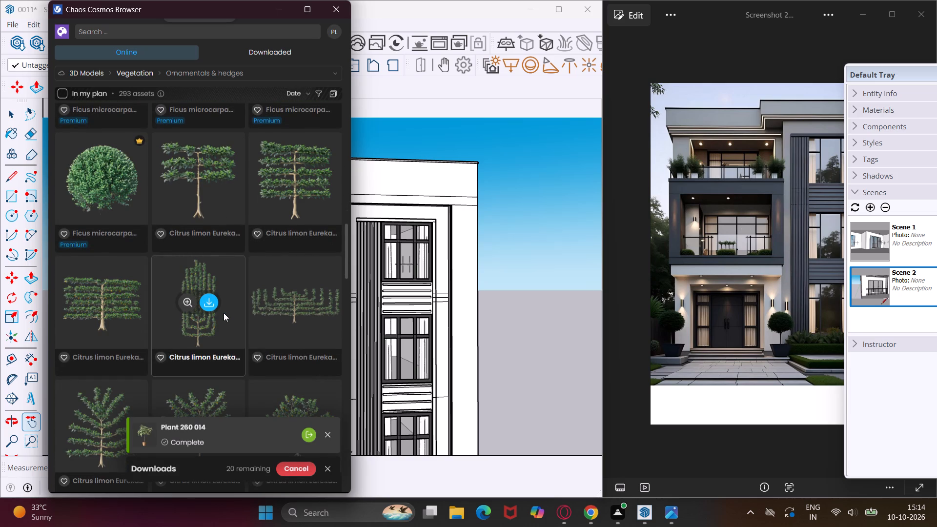
scroll(224, 267, "up", 5)
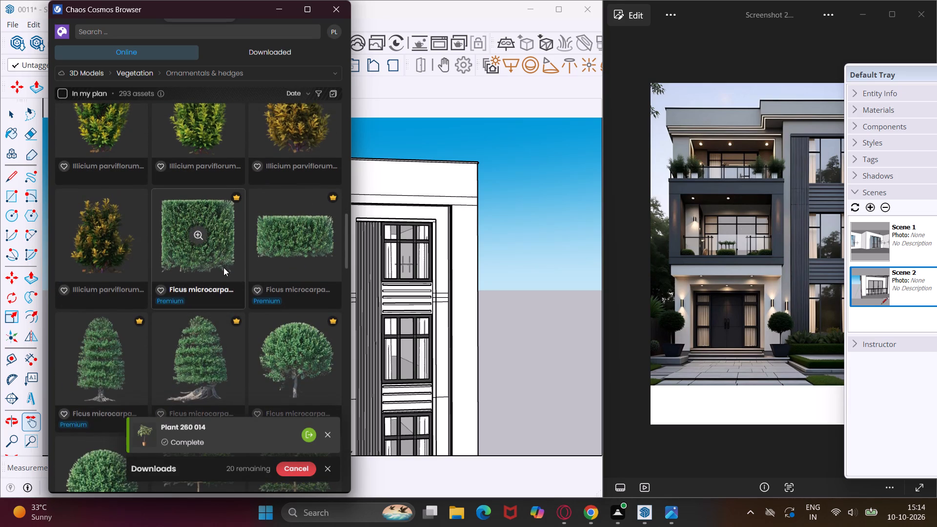
scroll(224, 267, "up", 6)
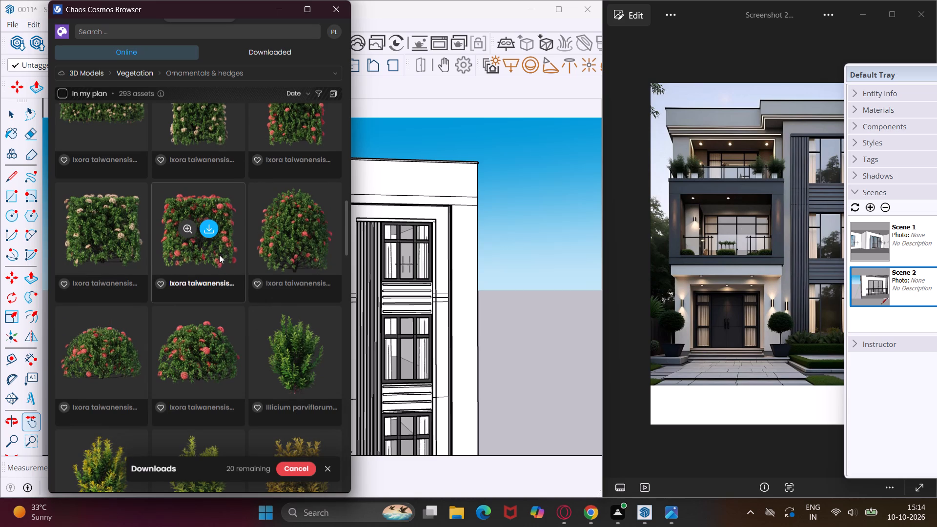
scroll(219, 251, "down", 7)
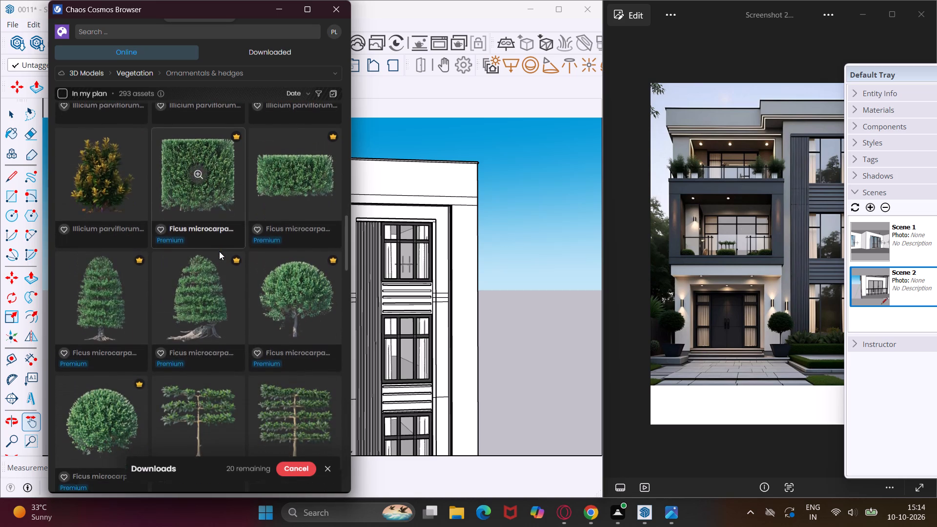
scroll(219, 251, "down", 19)
scroll(219, 251, "down", 2)
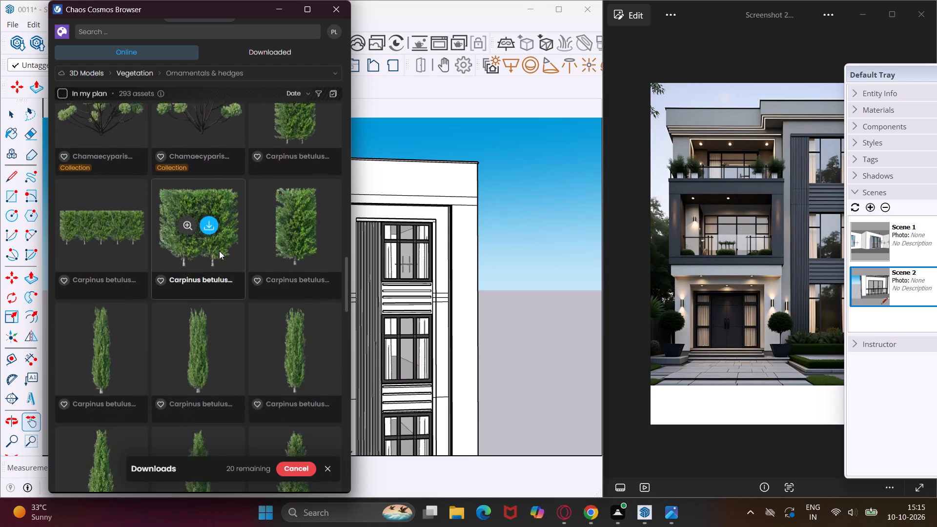
scroll(219, 251, "down", 11)
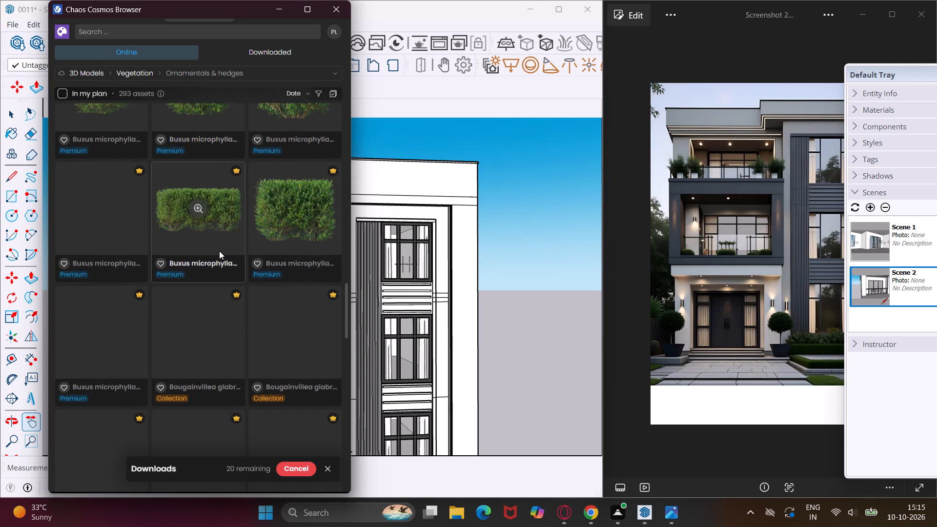
scroll(219, 251, "down", 6)
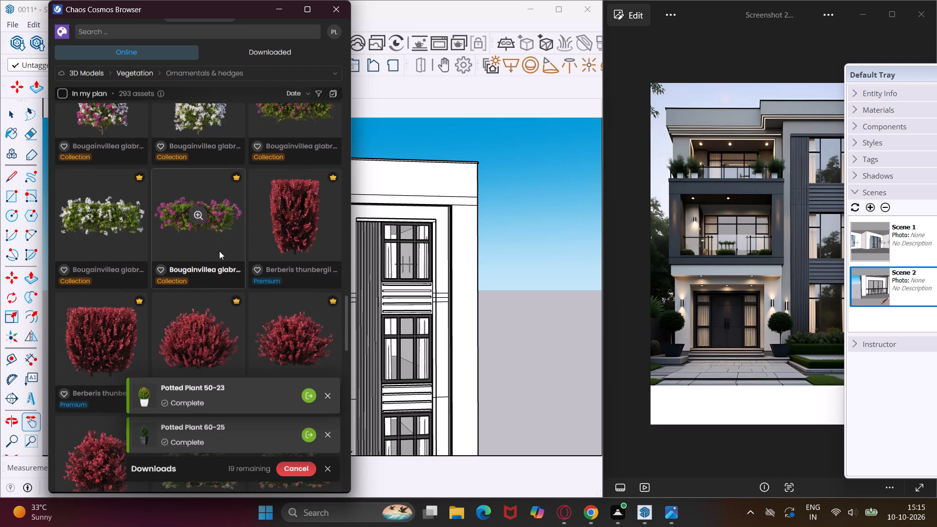
scroll(219, 251, "down", 4)
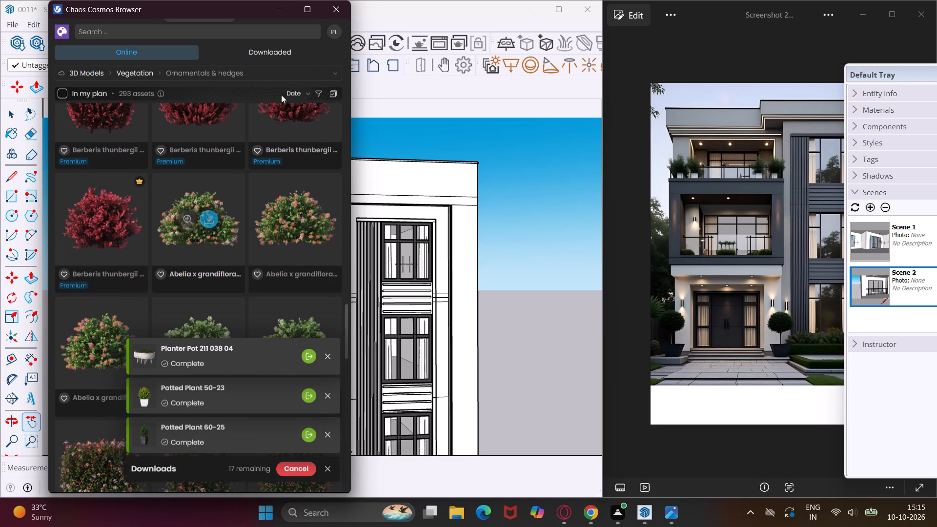
Switch to the Grass & groundcover category and look through its models for suitable low planting.
left_click(286, 74)
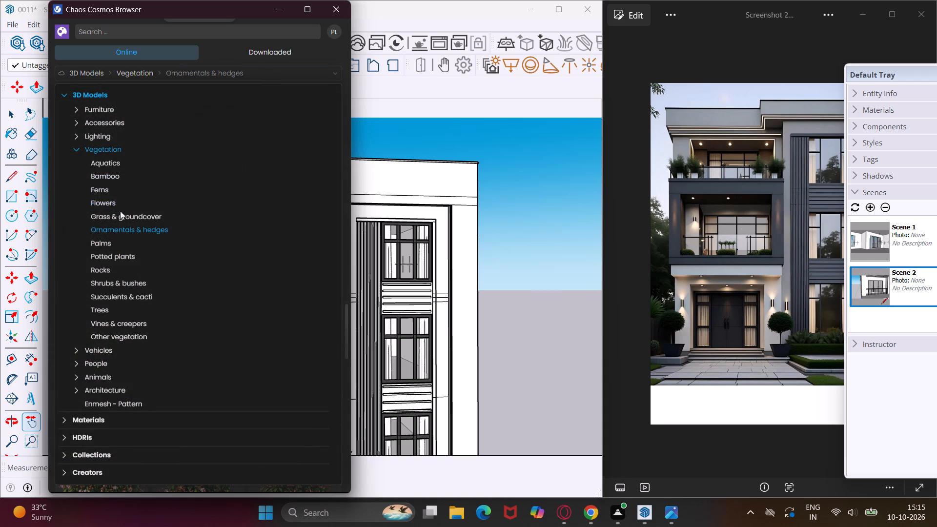
left_click(122, 214)
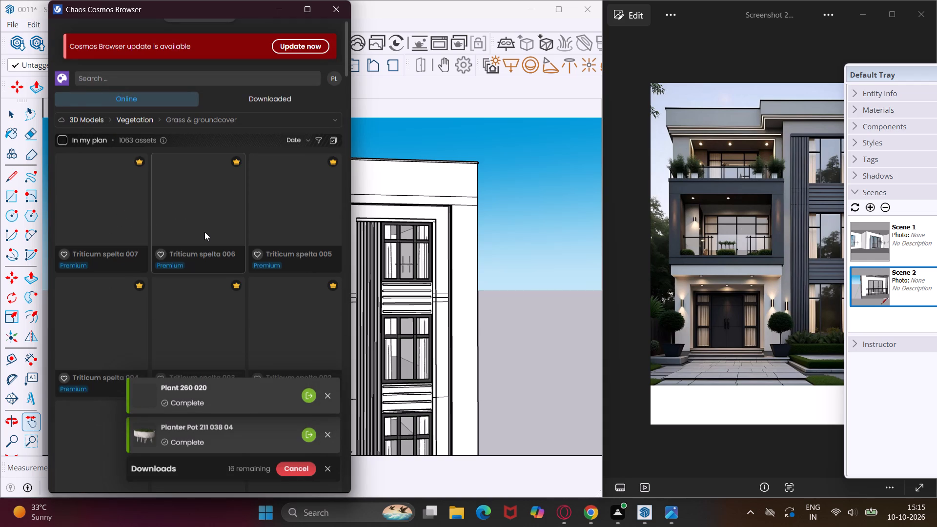
scroll(204, 232, "down", 11)
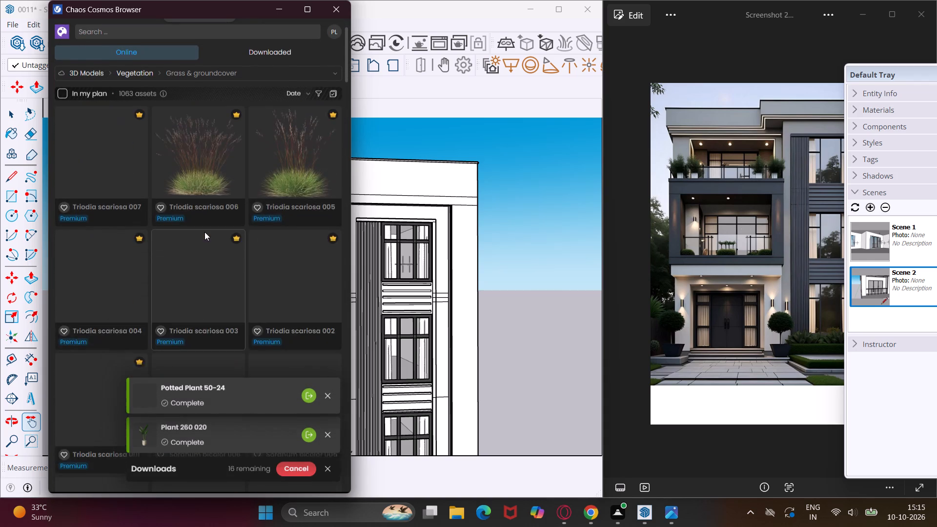
scroll(204, 232, "down", 4)
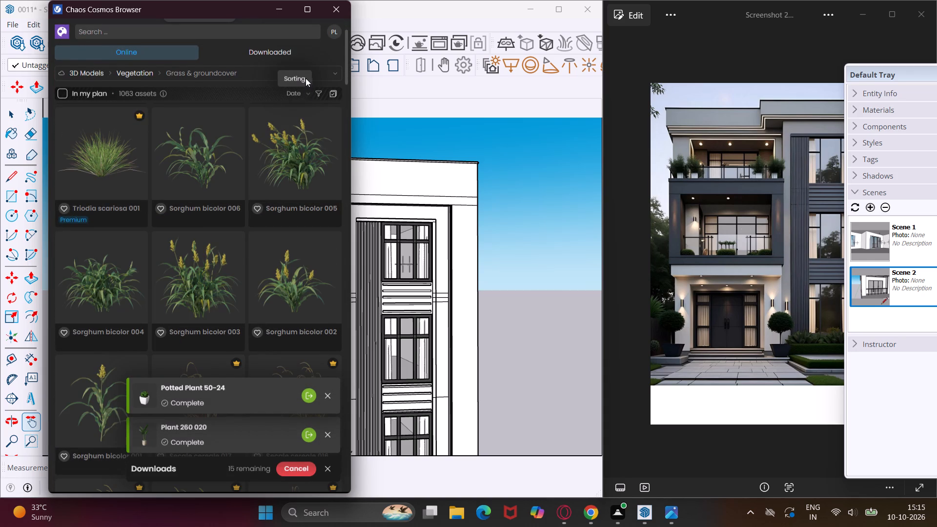
Look through the Flowers, Ferns, Bamboo, Succulents & cacti and Trees vegetation categories for planting suited to the balconies and entrance.
left_click(324, 73)
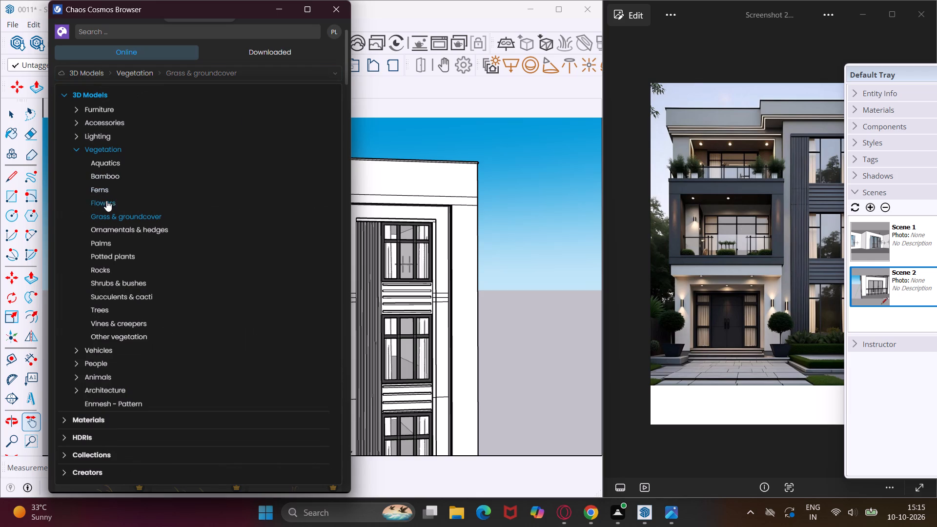
left_click(106, 201)
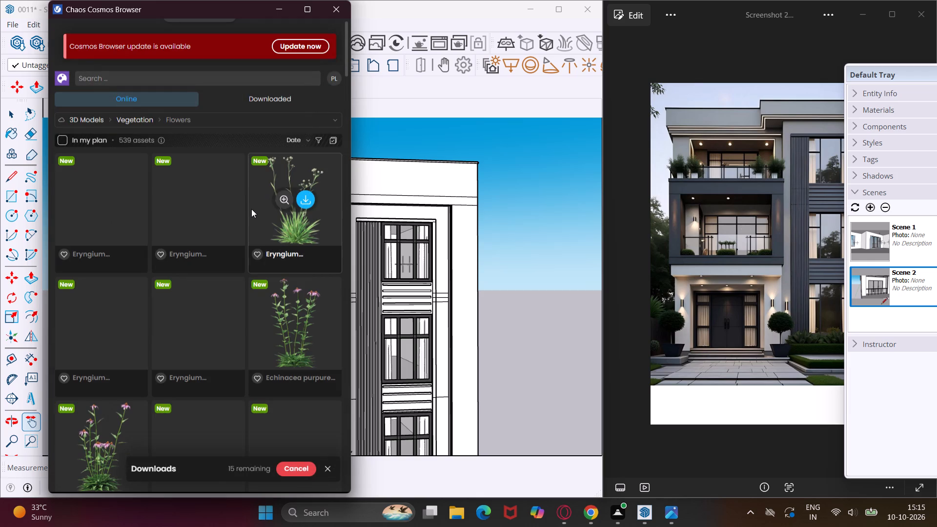
scroll(207, 317, "down", 5)
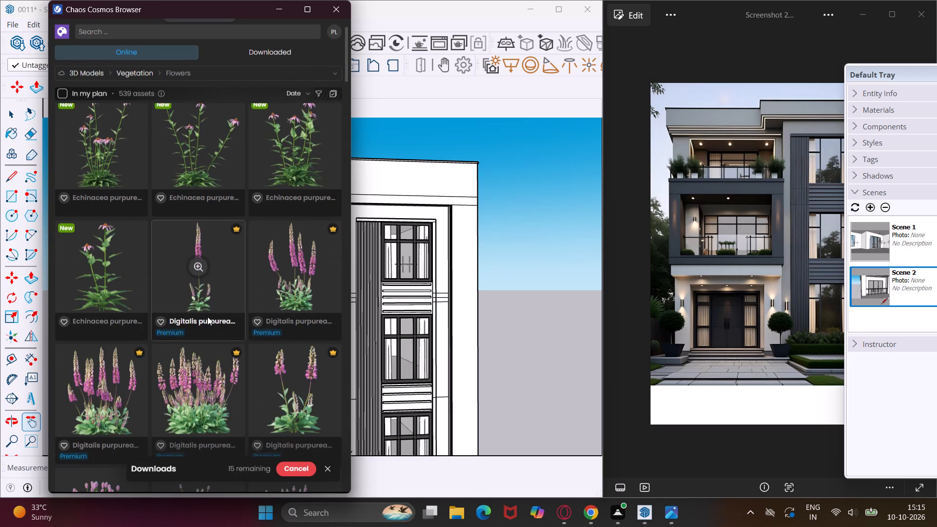
scroll(207, 317, "down", 5)
left_click(330, 72)
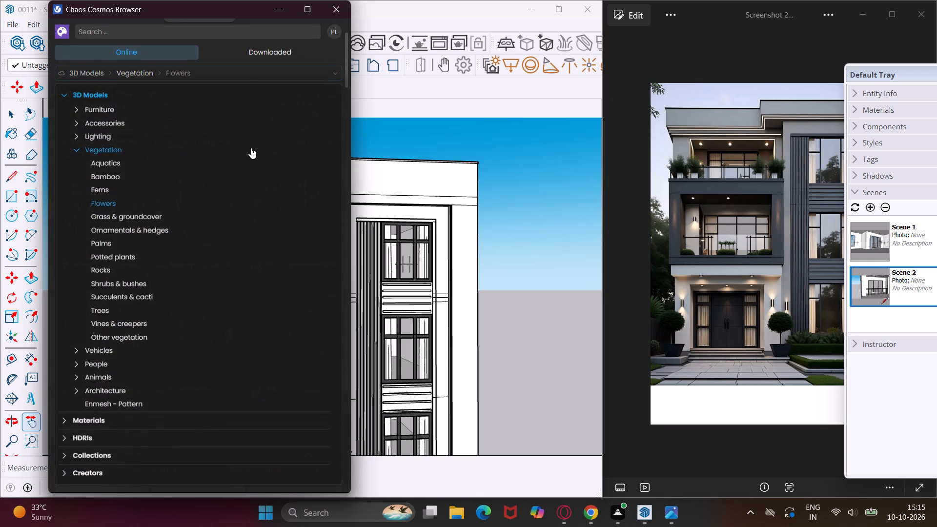
left_click(145, 197)
left_click(143, 190)
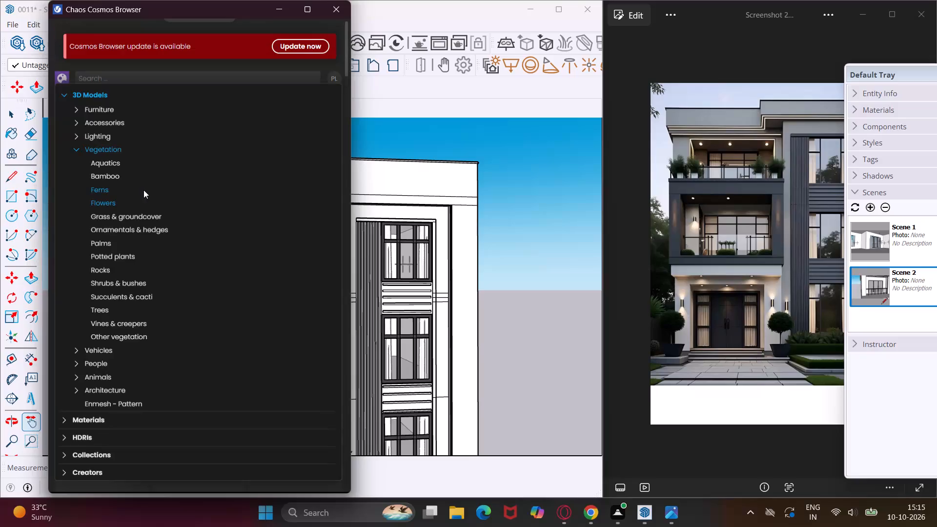
scroll(207, 260, "down", 4)
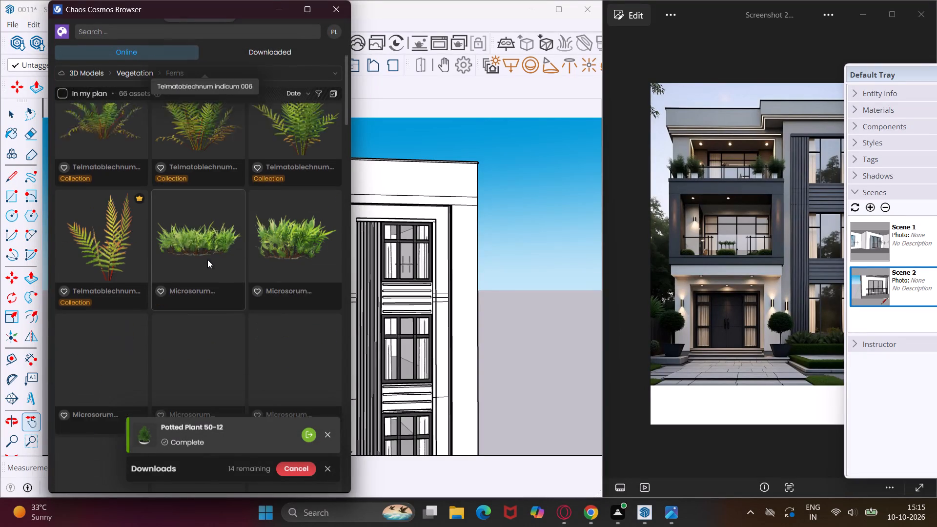
left_click(322, 73)
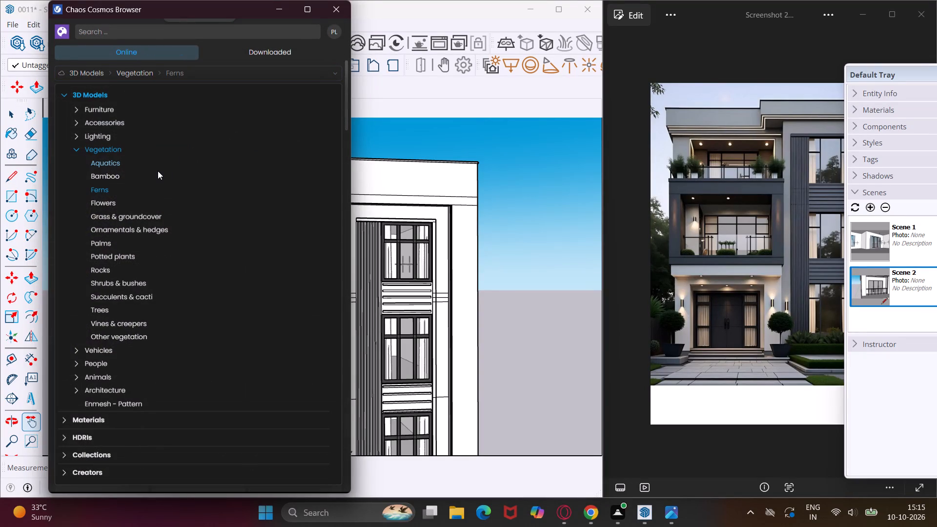
left_click(154, 175)
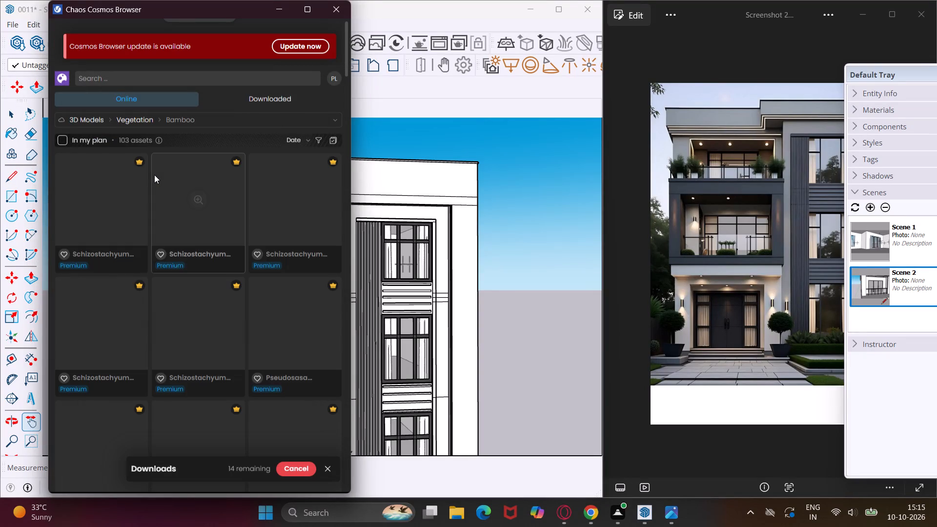
scroll(168, 198, "down", 6)
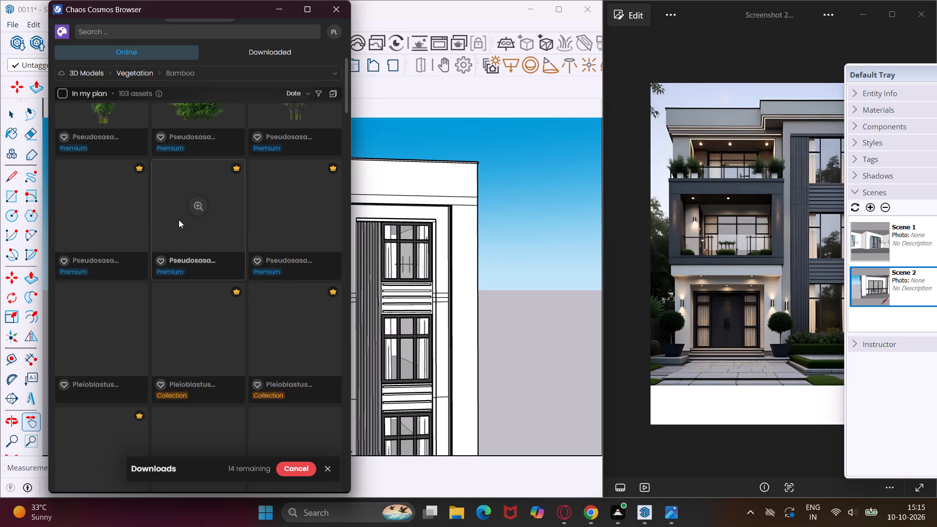
scroll(179, 220, "down", 3)
left_click(291, 78)
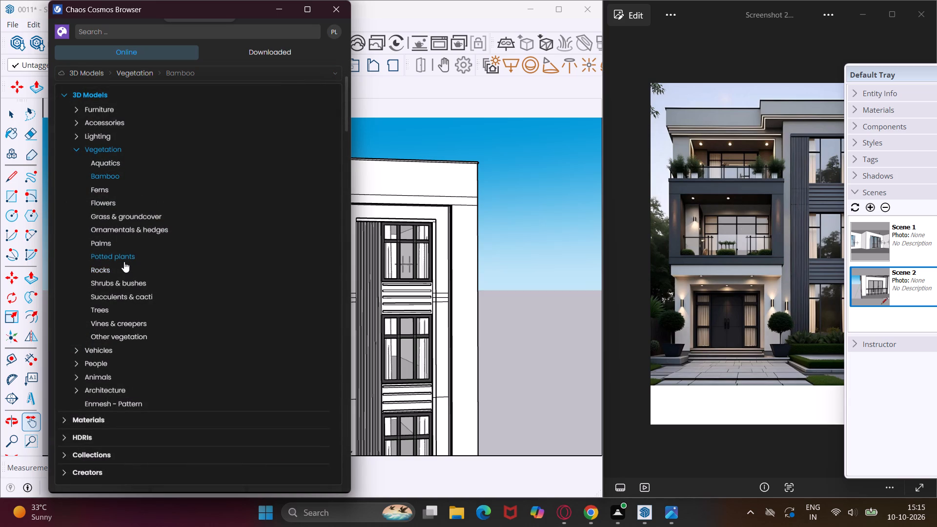
left_click(141, 293)
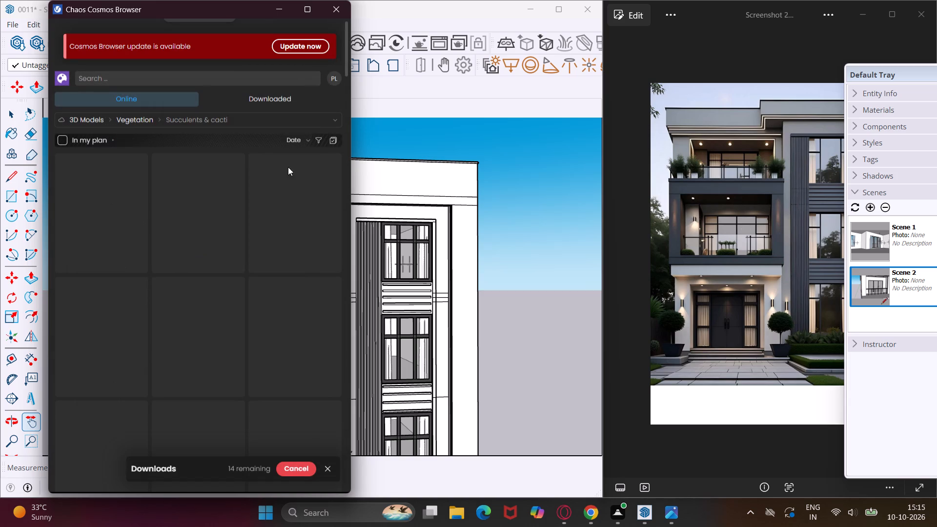
left_click(311, 123)
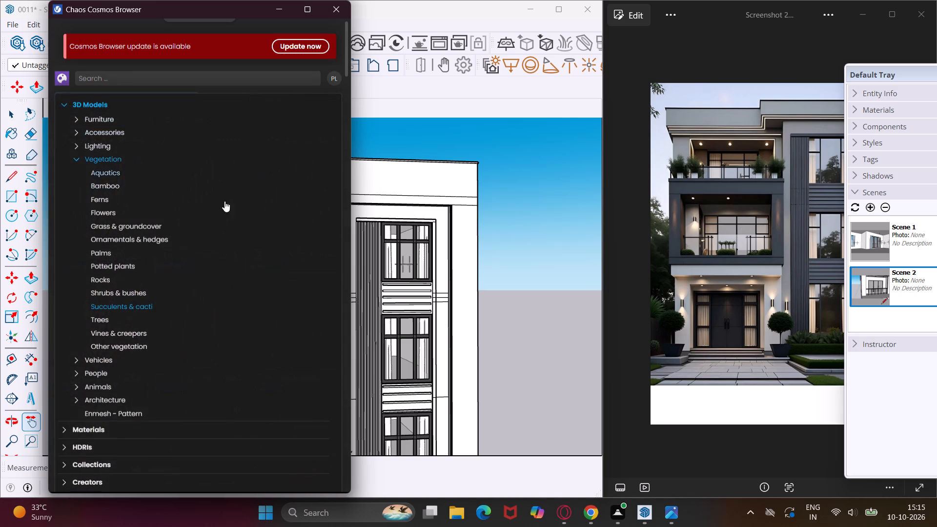
left_click(121, 320)
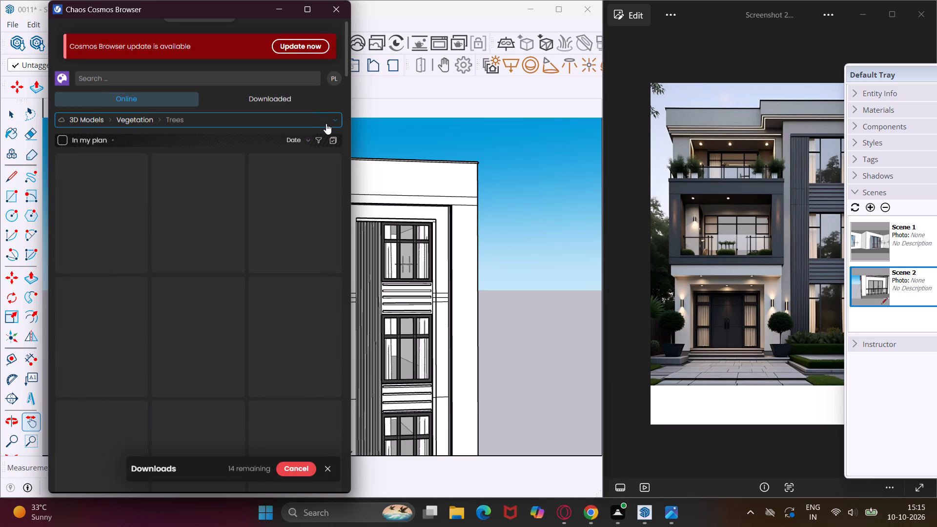
Switch to the Vines & creepers category and look through its models for trailing or low plants suited to the house.
left_click(326, 123)
left_click(153, 330)
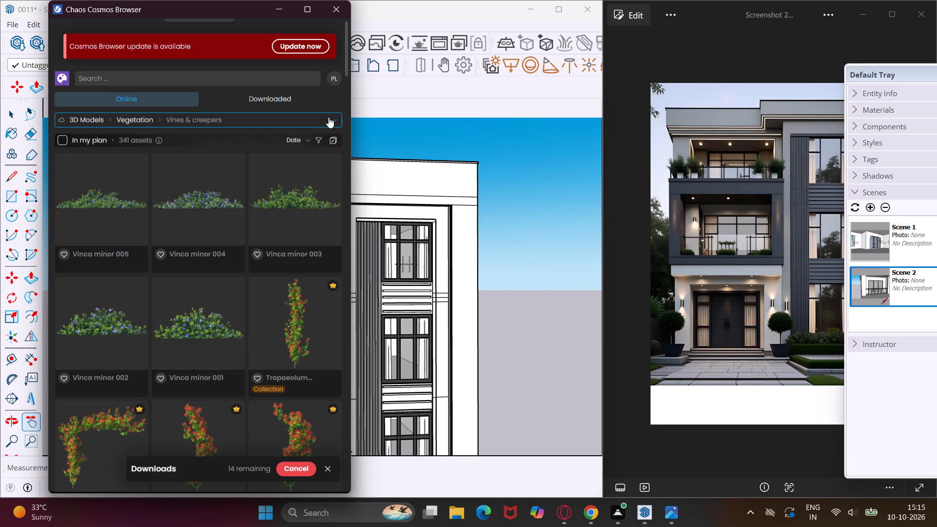
left_click(328, 117)
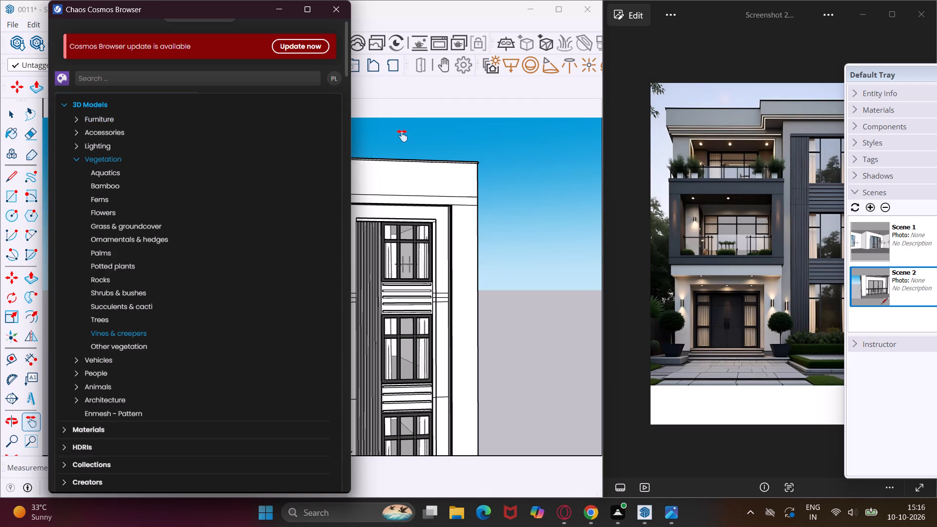
left_click(403, 137)
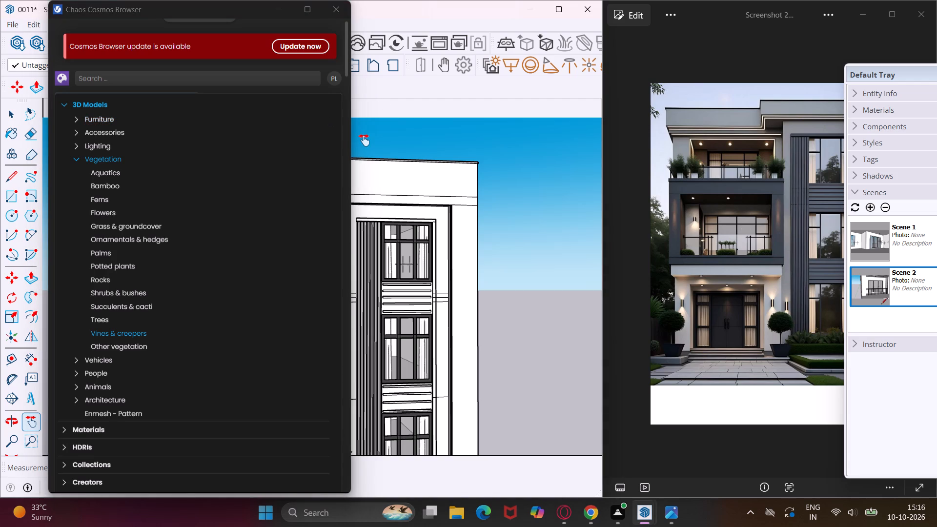
key("Escape")
left_click(146, 332)
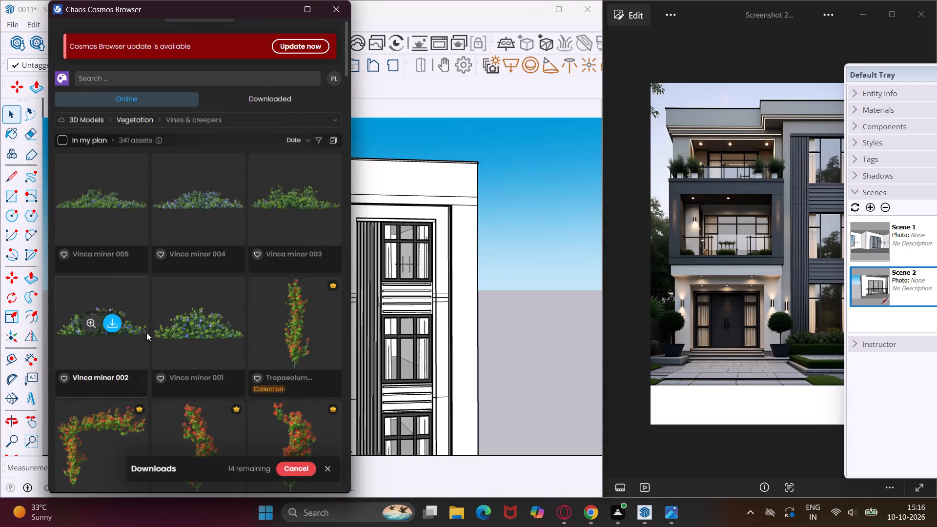
scroll(171, 312, "down", 9)
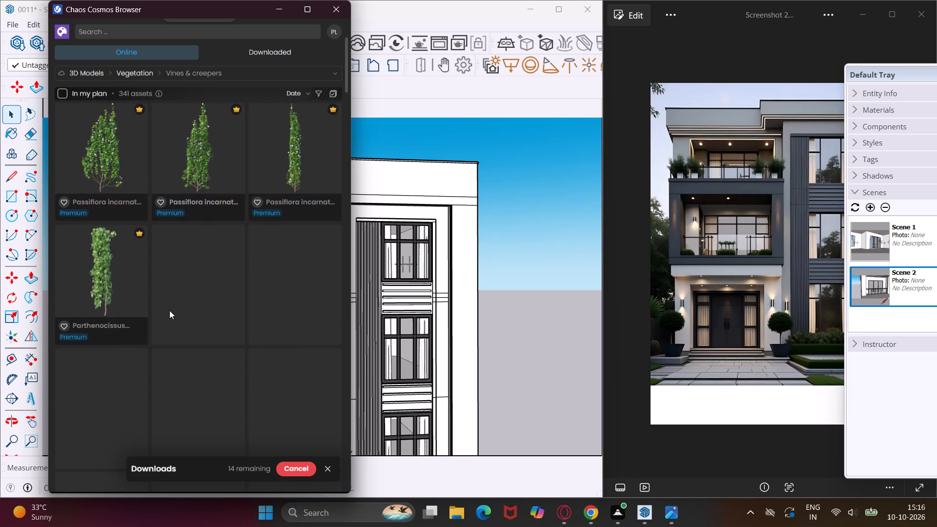
scroll(169, 309, "down", 3)
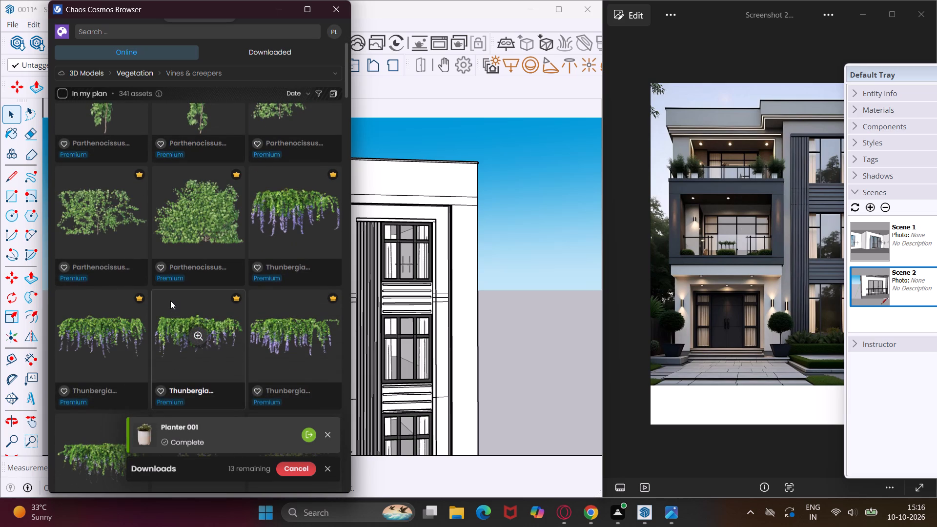
scroll(171, 297, "down", 9)
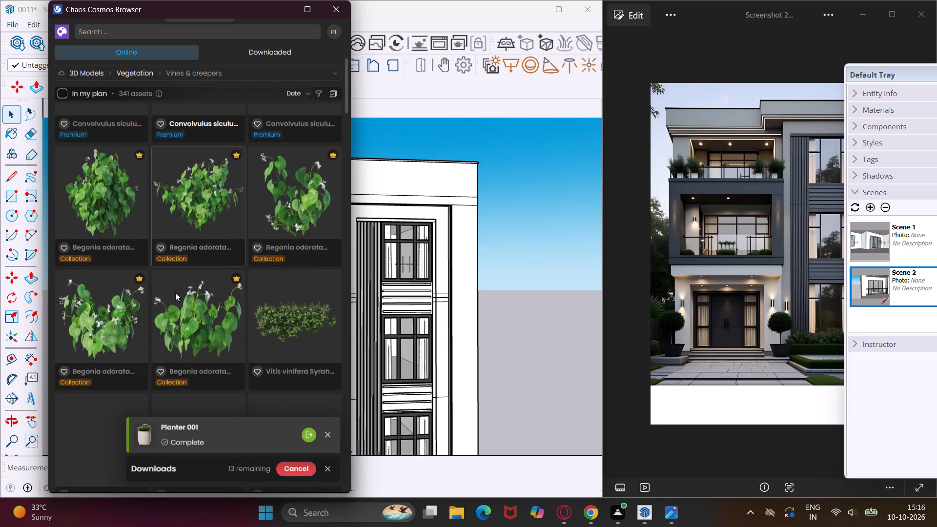
scroll(175, 292, "down", 7)
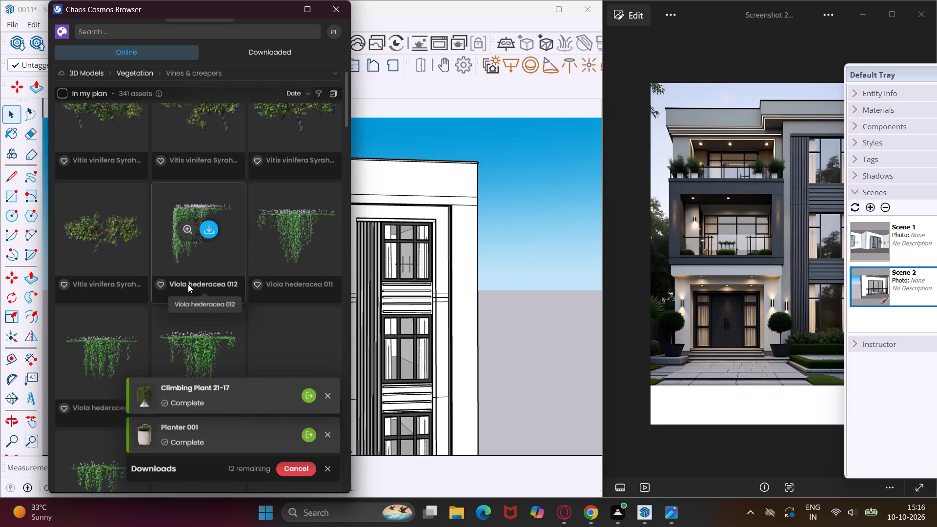
scroll(188, 284, "down", 4)
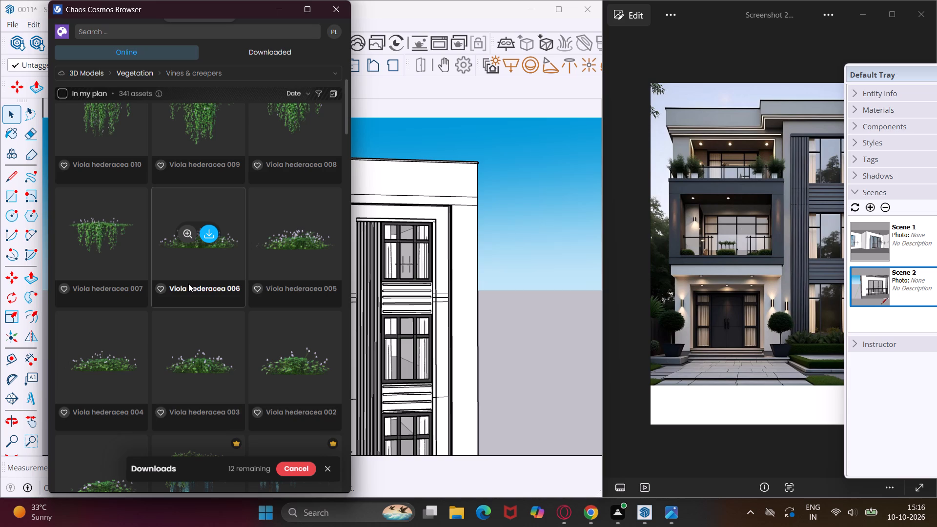
scroll(188, 284, "down", 1)
scroll(219, 320, "down", 4)
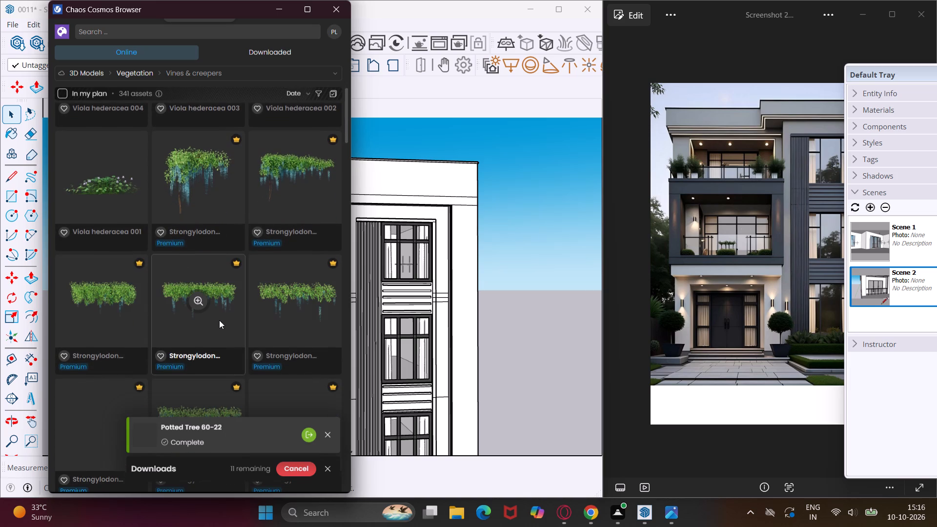
scroll(219, 320, "down", 5)
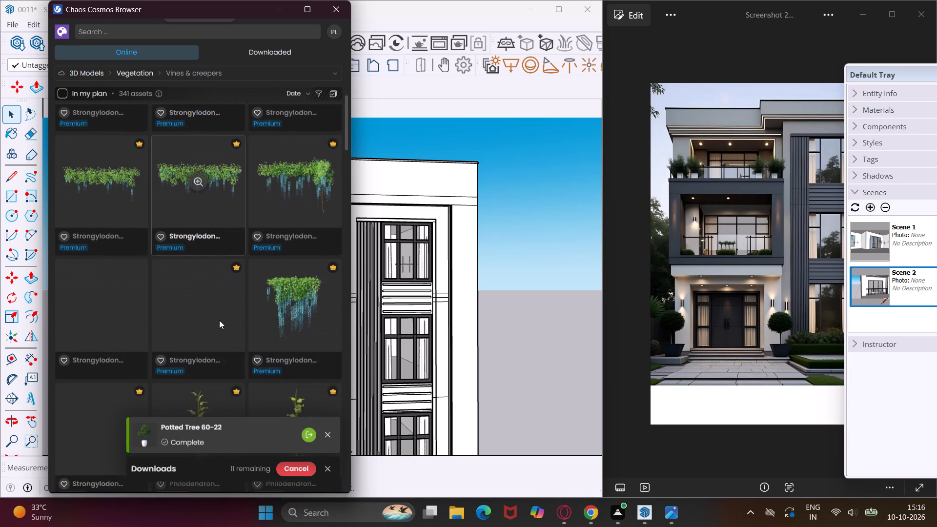
scroll(219, 320, "down", 3)
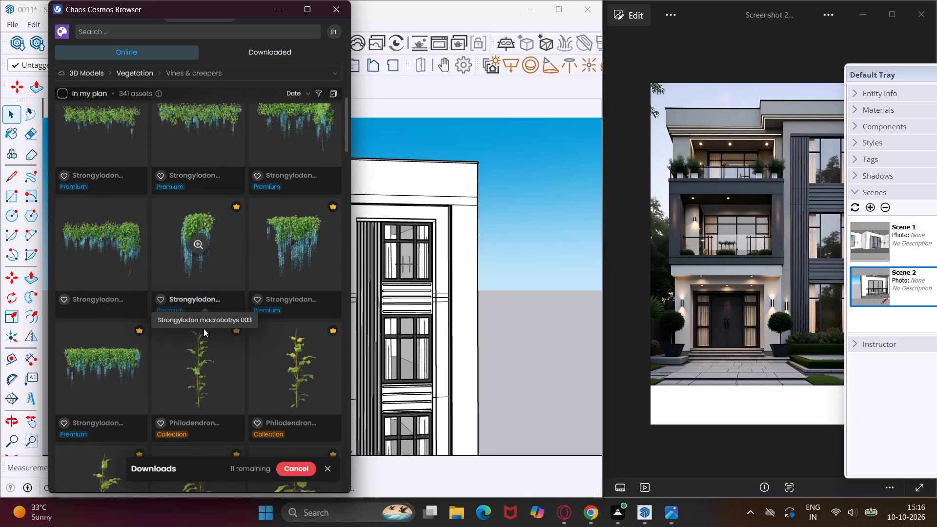
scroll(204, 328, "down", 3)
scroll(118, 391, "down", 3)
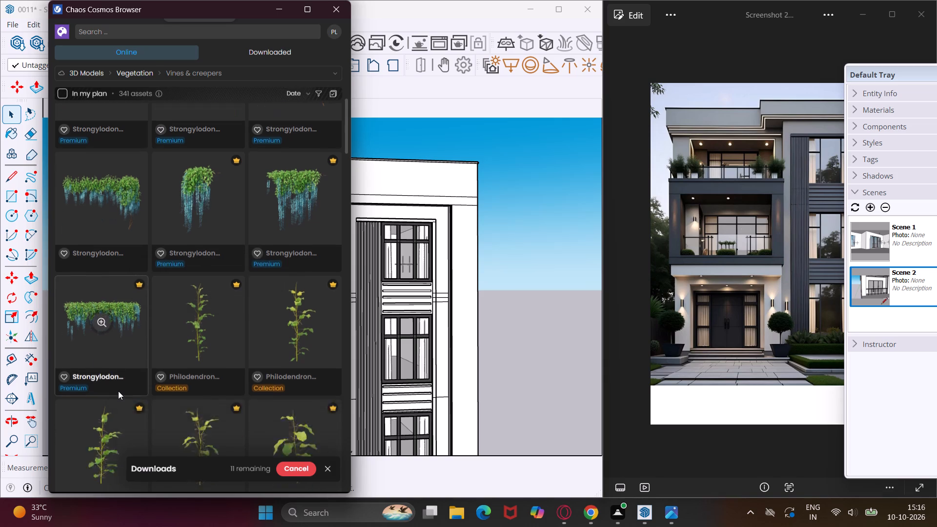
scroll(118, 391, "down", 8)
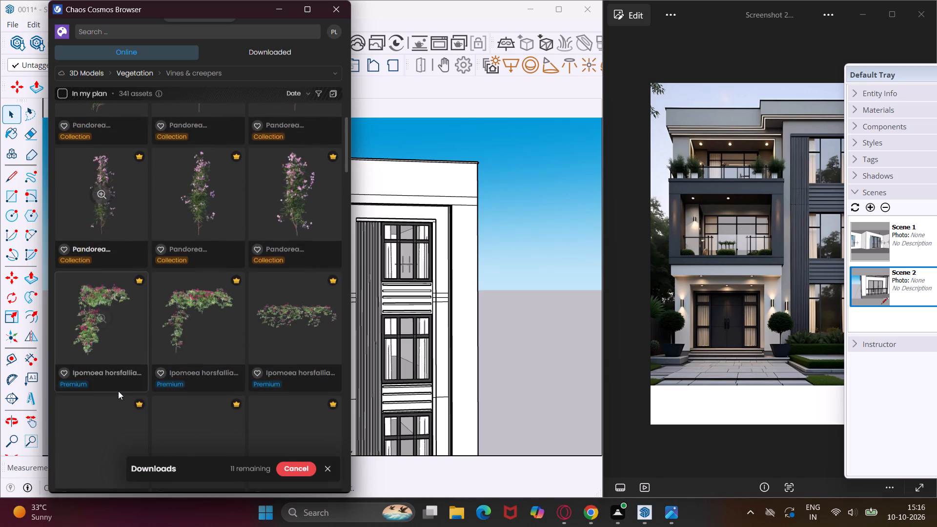
scroll(118, 391, "down", 5)
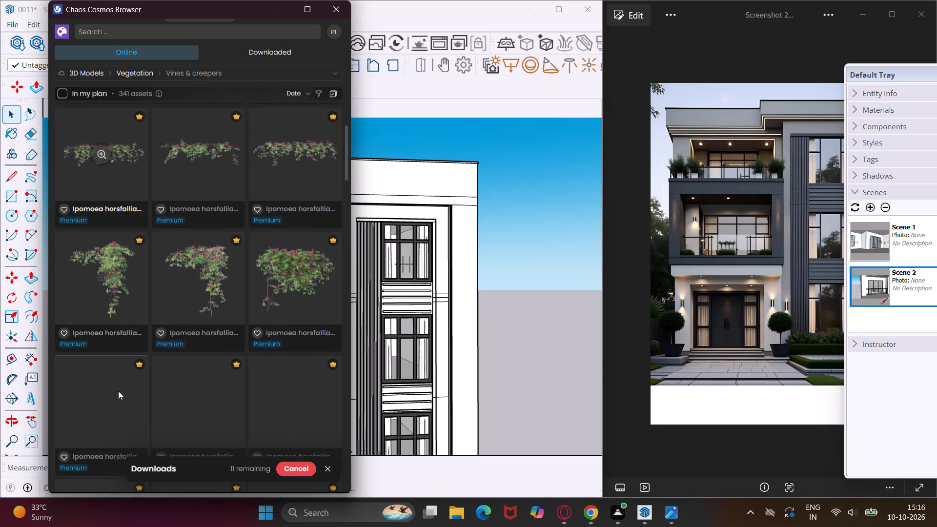
scroll(118, 391, "down", 6)
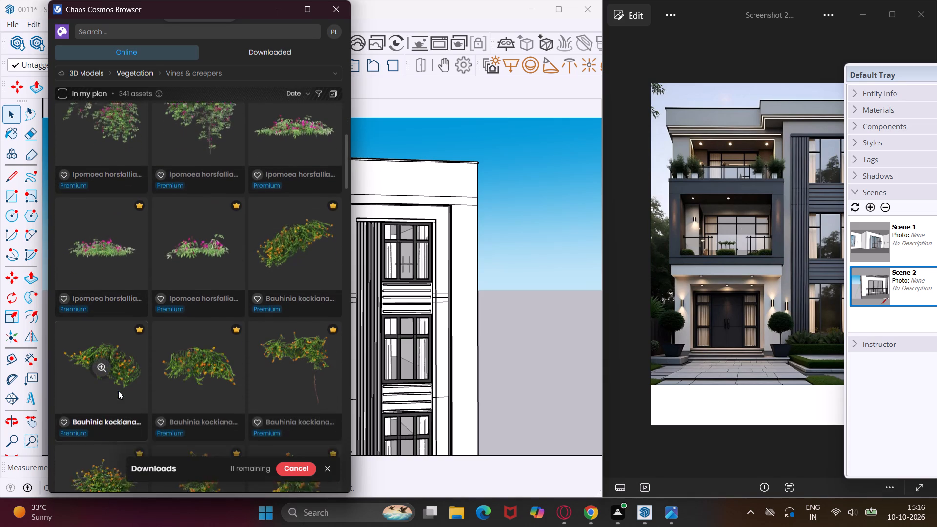
scroll(118, 391, "down", 4)
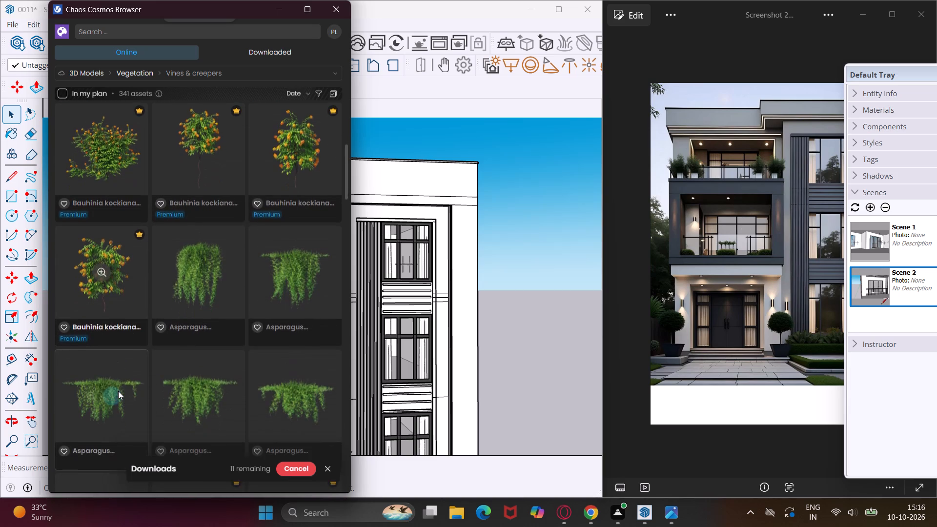
scroll(118, 391, "down", 7)
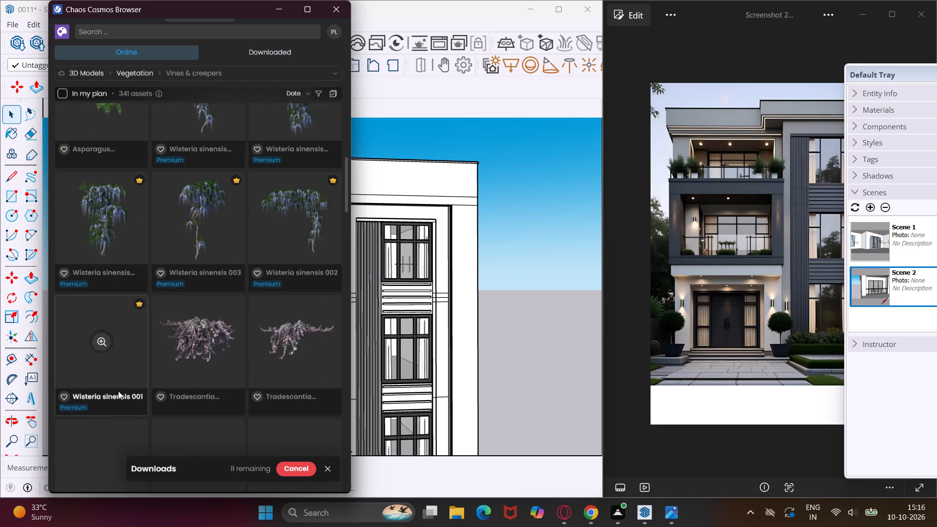
scroll(118, 391, "down", 12)
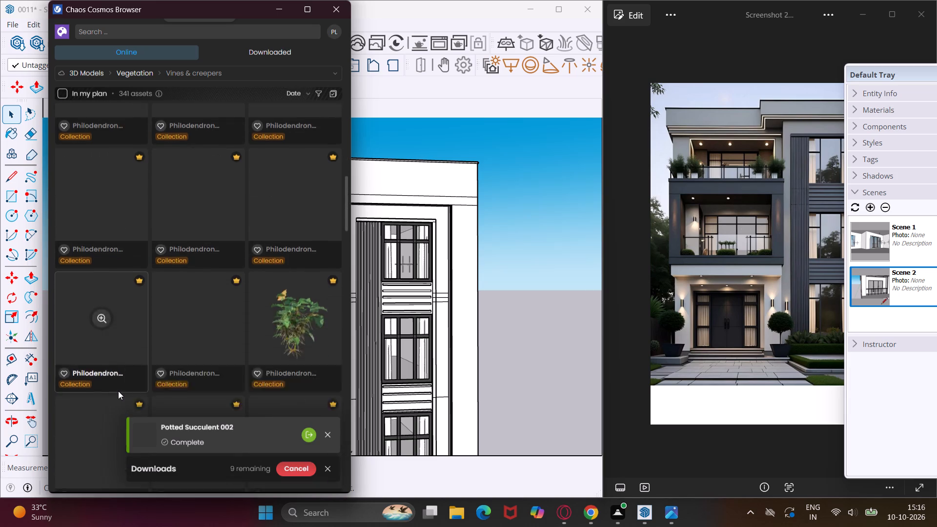
scroll(118, 391, "down", 4)
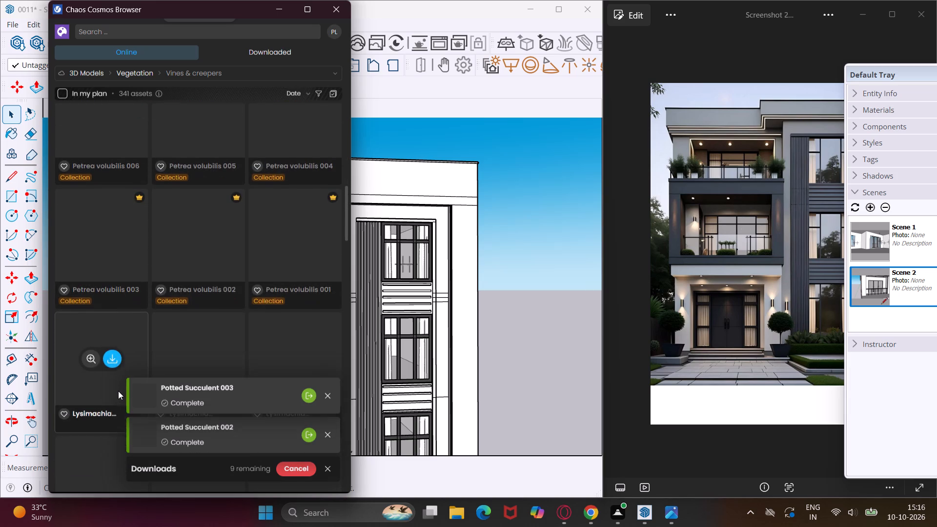
scroll(118, 391, "down", 9)
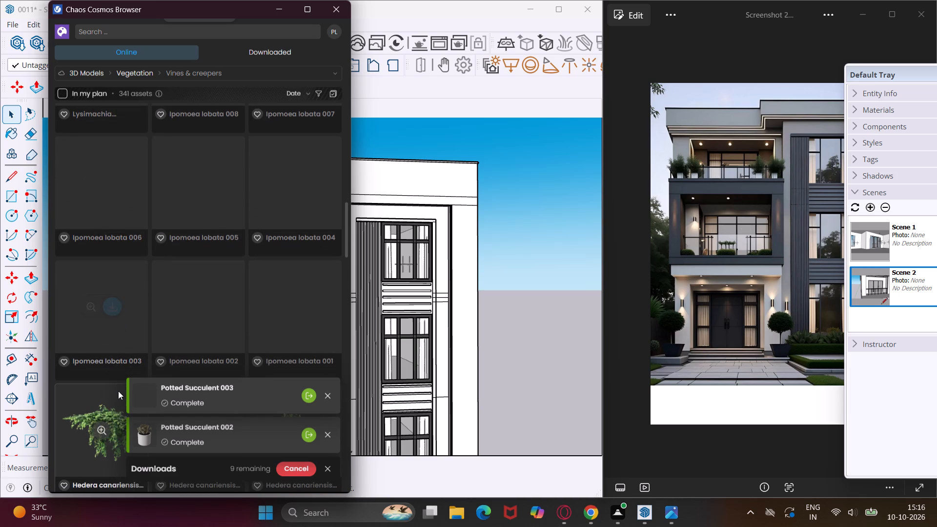
Switch to the Other vegetation category and look through its models for planting suited to the balconies and entrance.
scroll(128, 326, "up", 2)
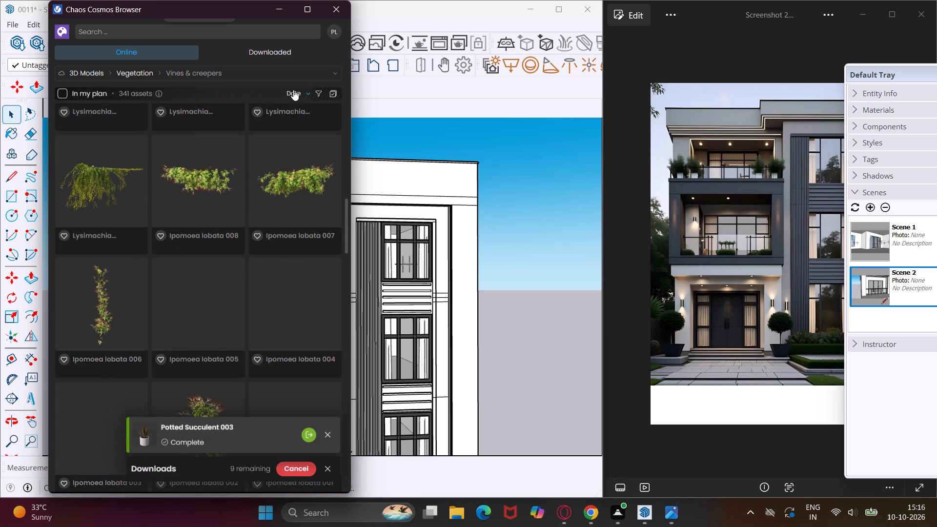
left_click(309, 79)
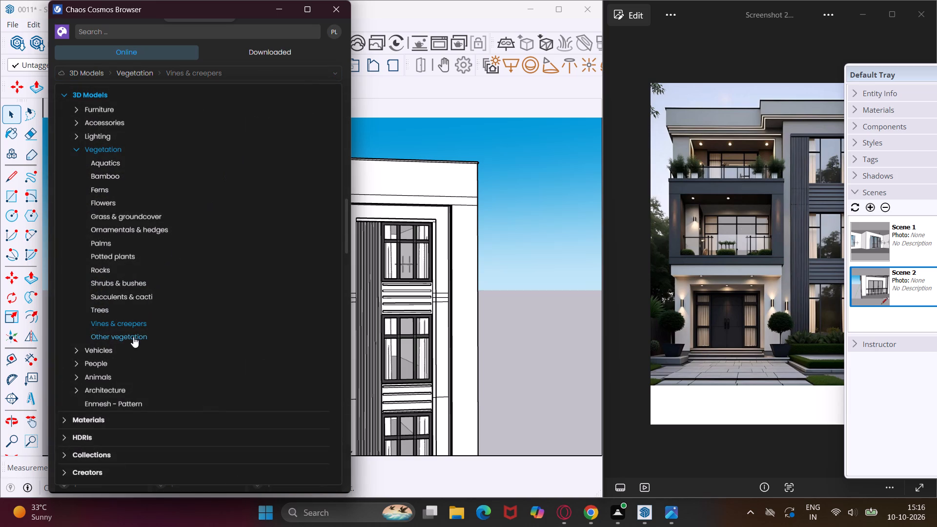
left_click(133, 337)
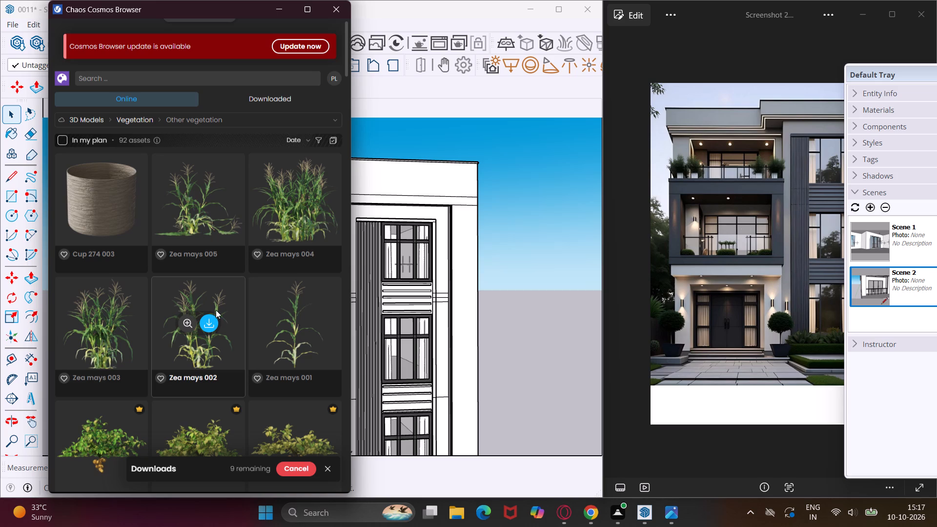
scroll(197, 294, "down", 5)
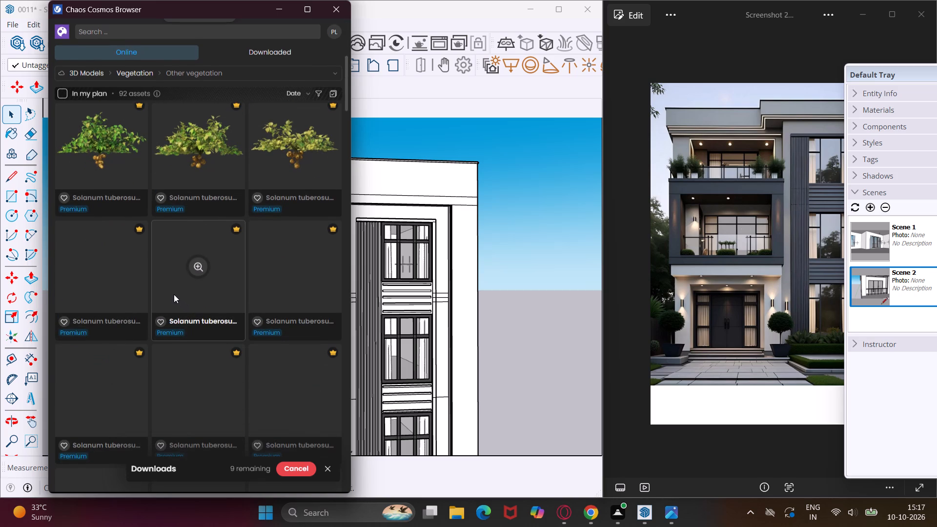
scroll(170, 291, "down", 4)
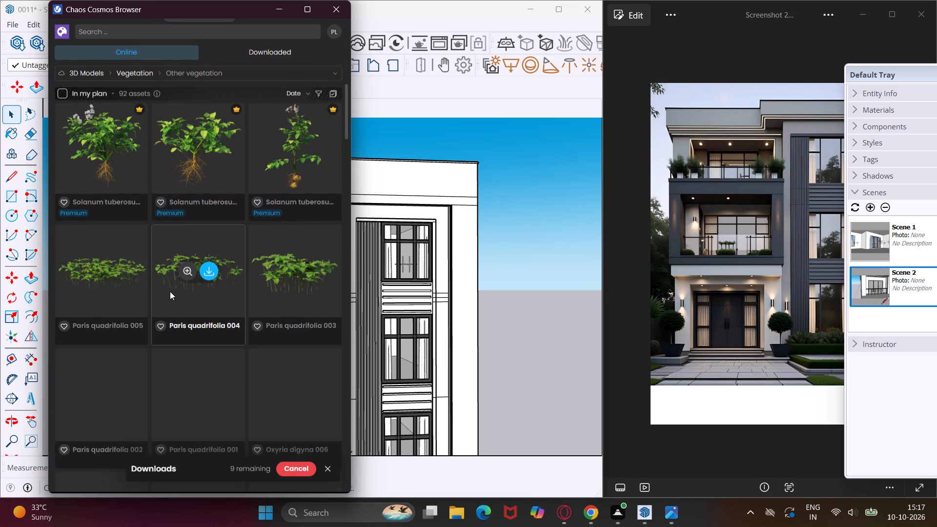
scroll(170, 291, "down", 9)
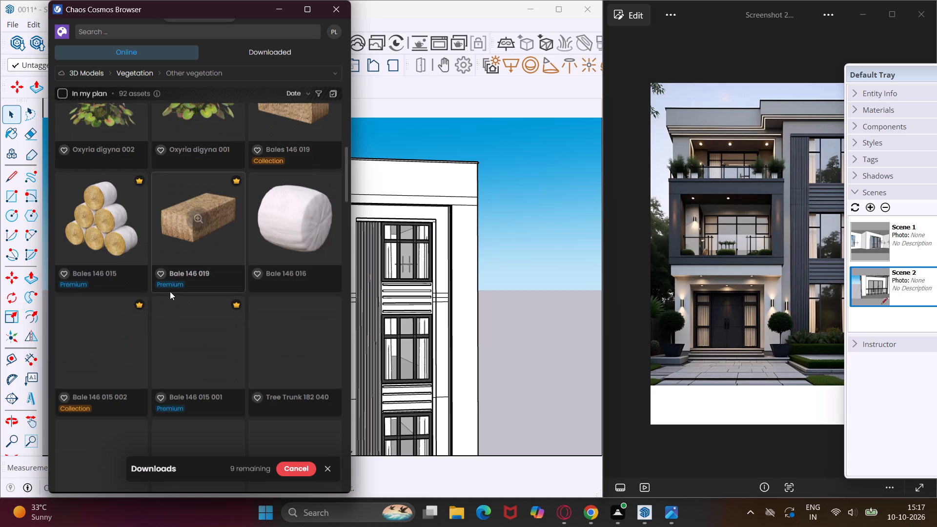
scroll(170, 291, "down", 9)
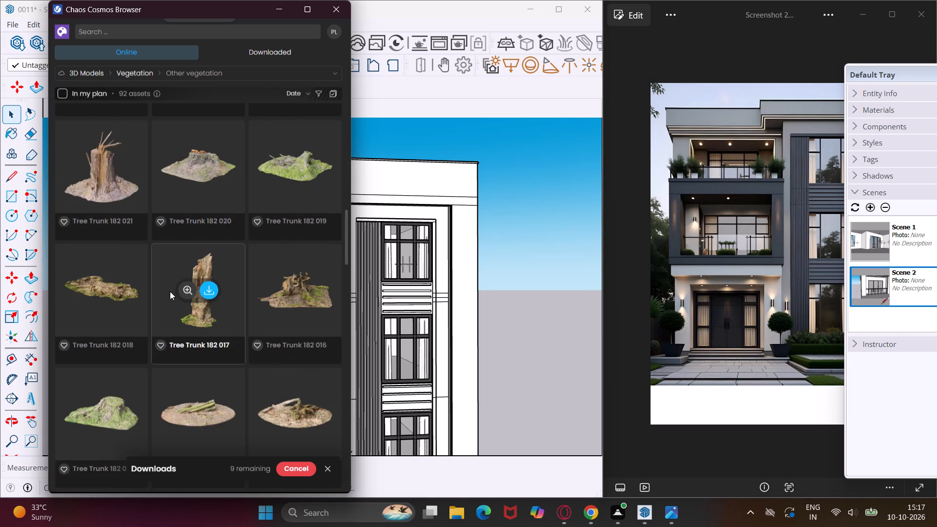
scroll(170, 291, "down", 19)
scroll(170, 291, "down", 8)
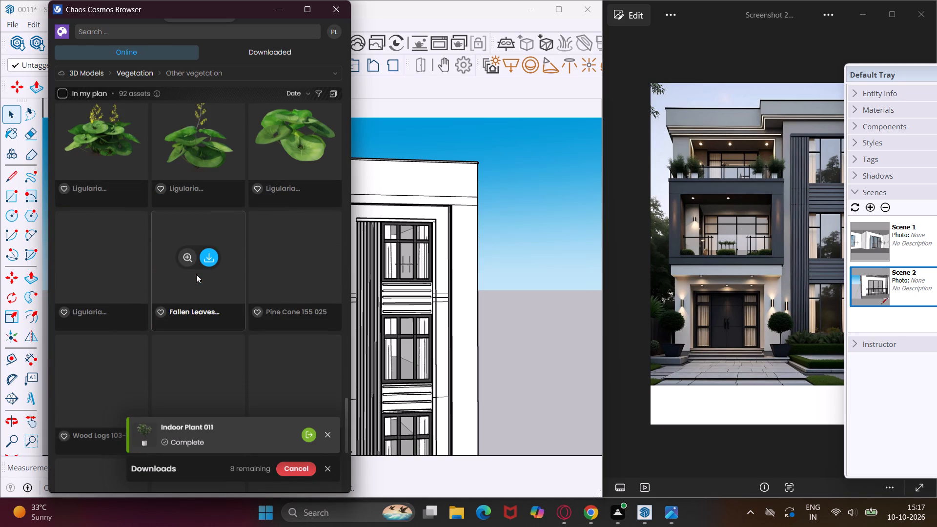
scroll(169, 240, "down", 8)
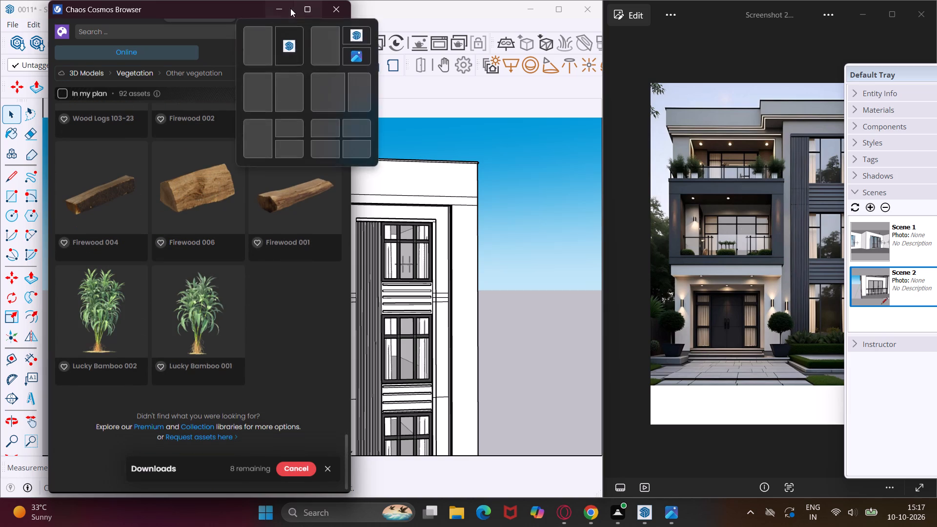
From the downloaded Vegetation models, import the bushy potted plant in the tall dark tapered pot.
left_click(264, 51)
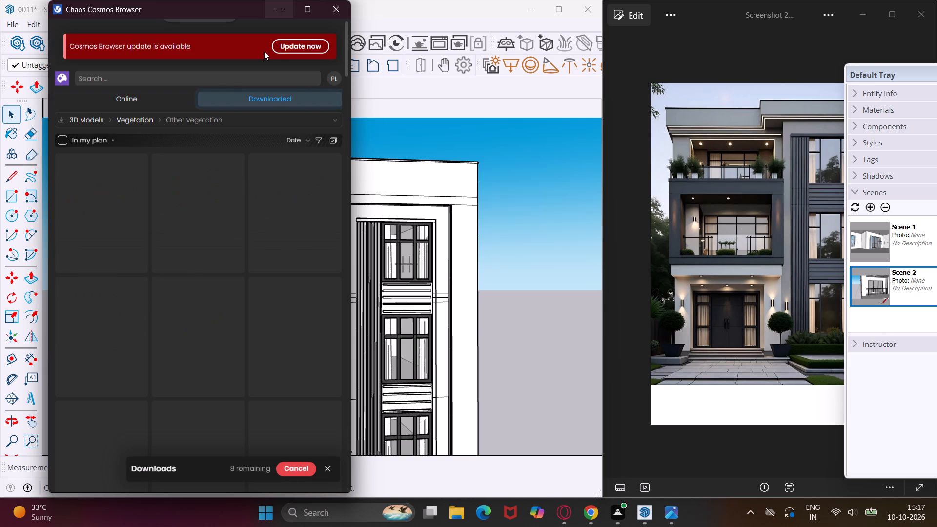
left_click(313, 116)
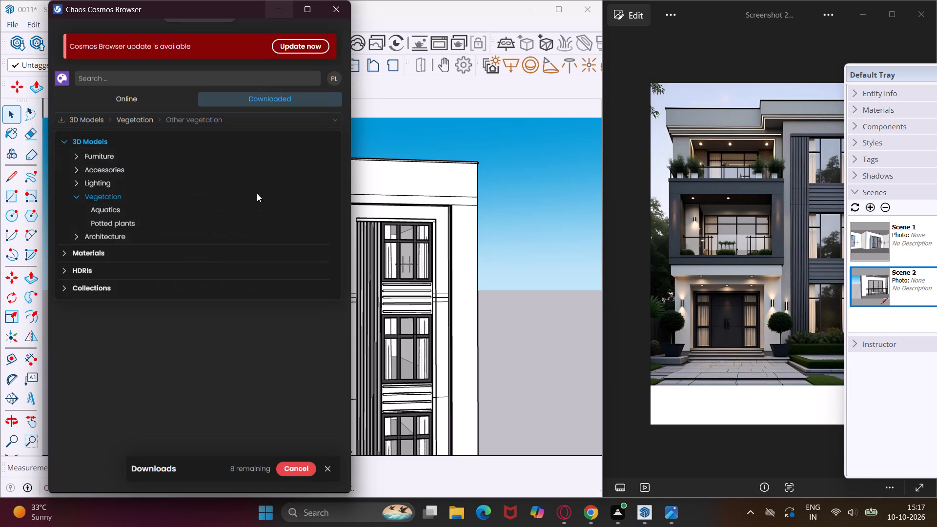
left_click(157, 200)
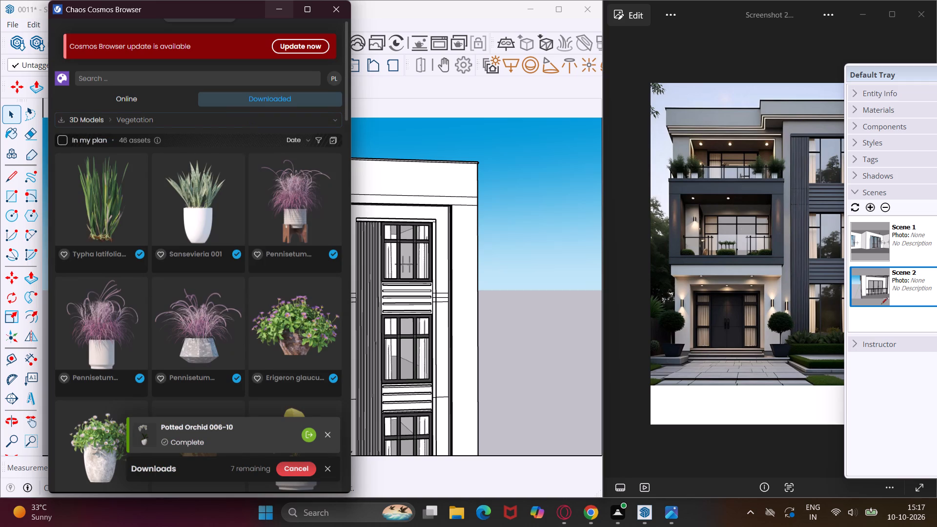
scroll(222, 240, "down", 5)
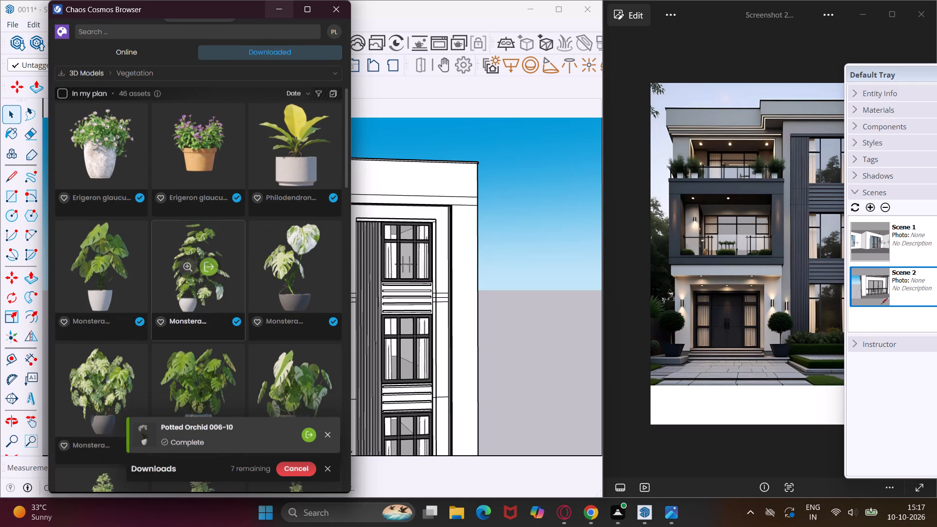
scroll(224, 236, "down", 2)
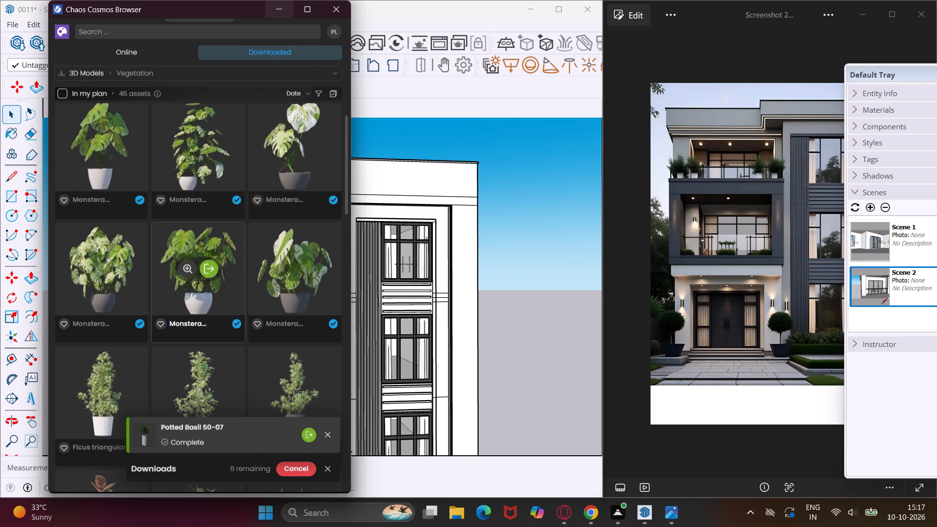
scroll(224, 231, "down", 2)
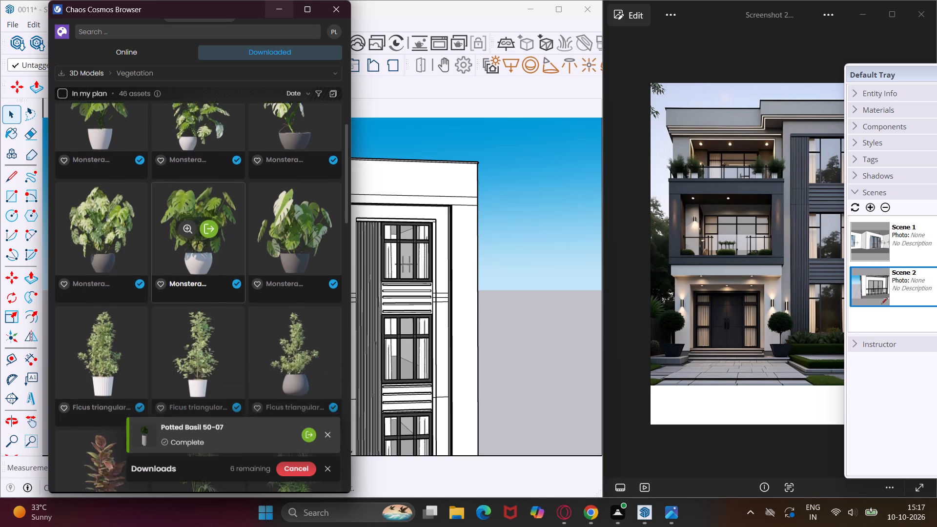
scroll(225, 232, "down", 1)
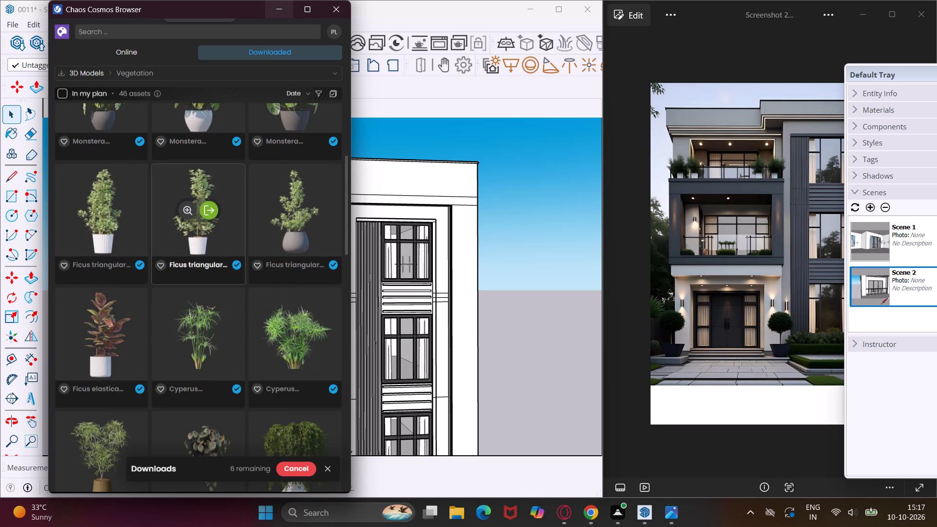
scroll(256, 216, "down", 3)
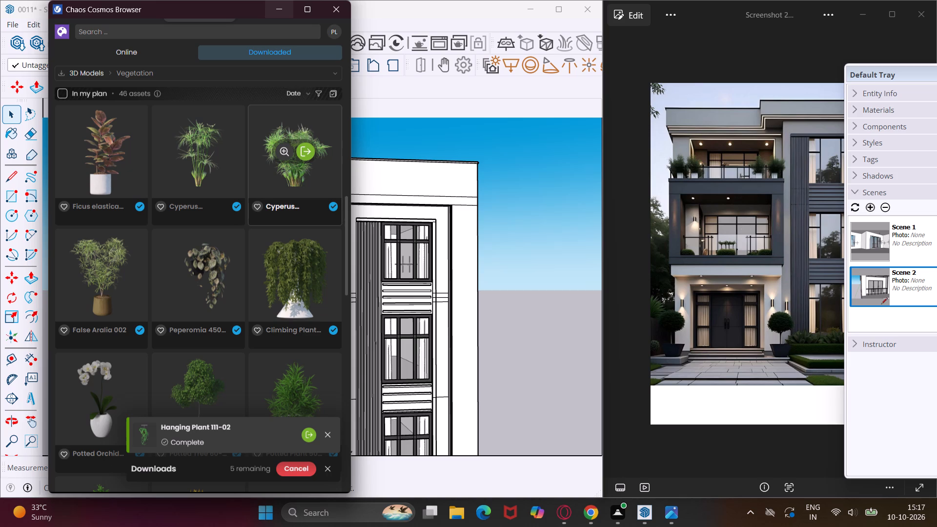
scroll(256, 215, "down", 1)
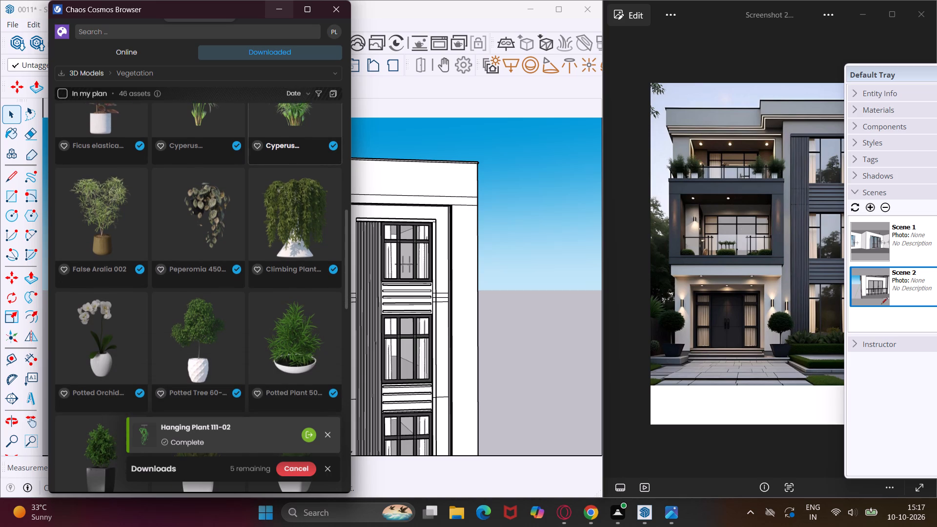
scroll(256, 215, "down", 2)
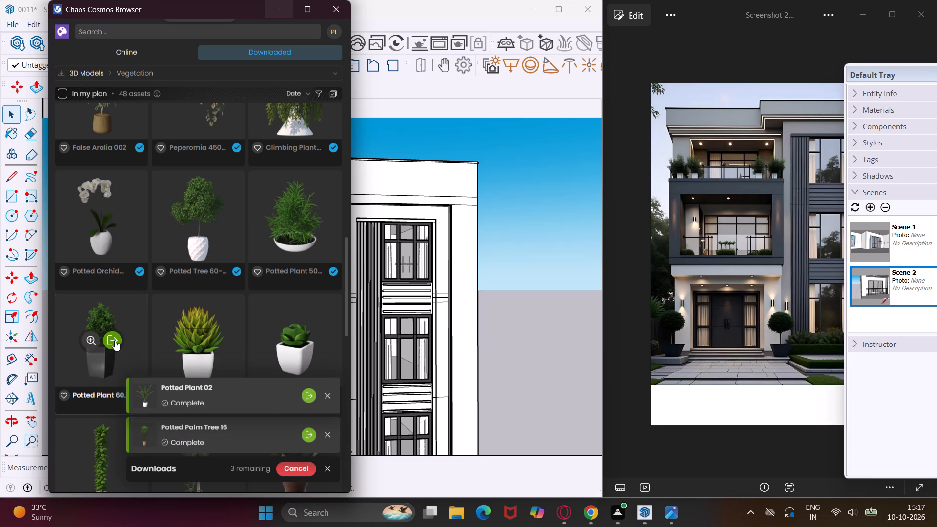
left_click(115, 340)
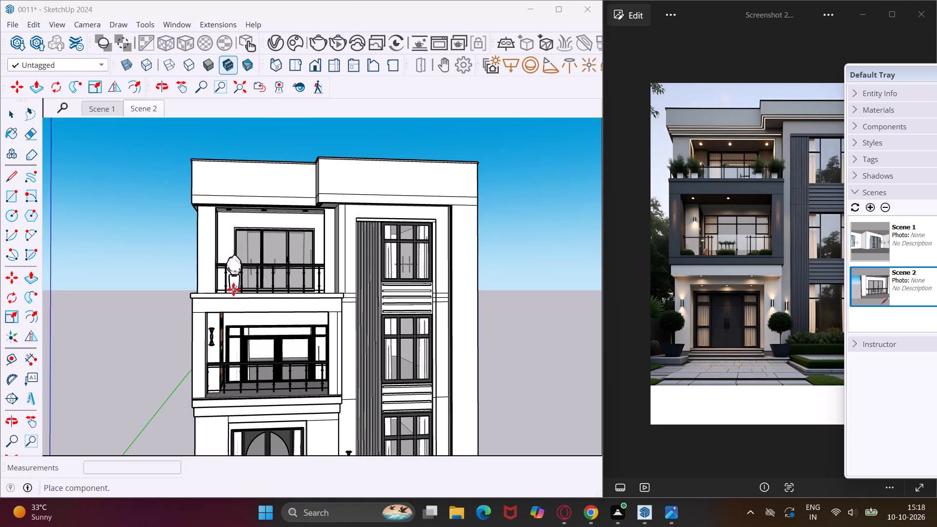
Place four copies of the potted plant on the top-floor balcony slab in front of the railing, two near each end.
middle_click_drag(233, 289, 210, 390)
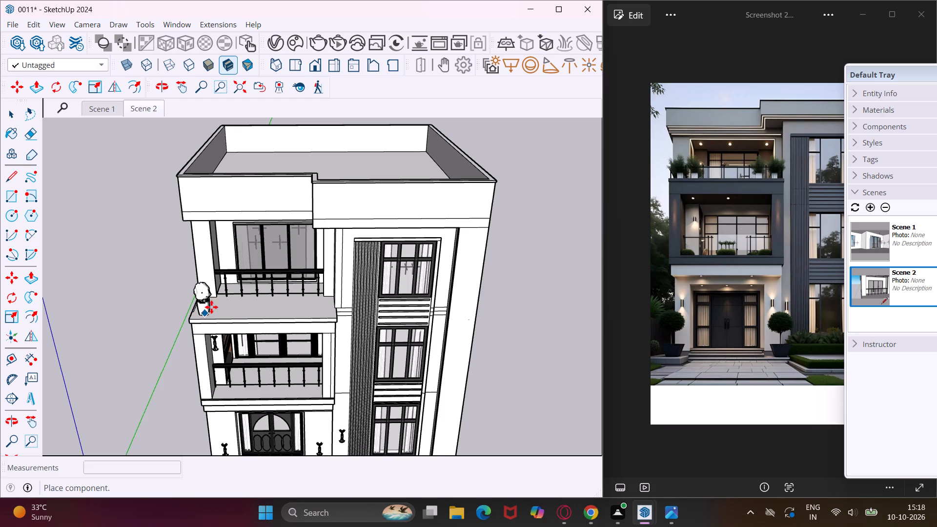
scroll(212, 306, "up", 5)
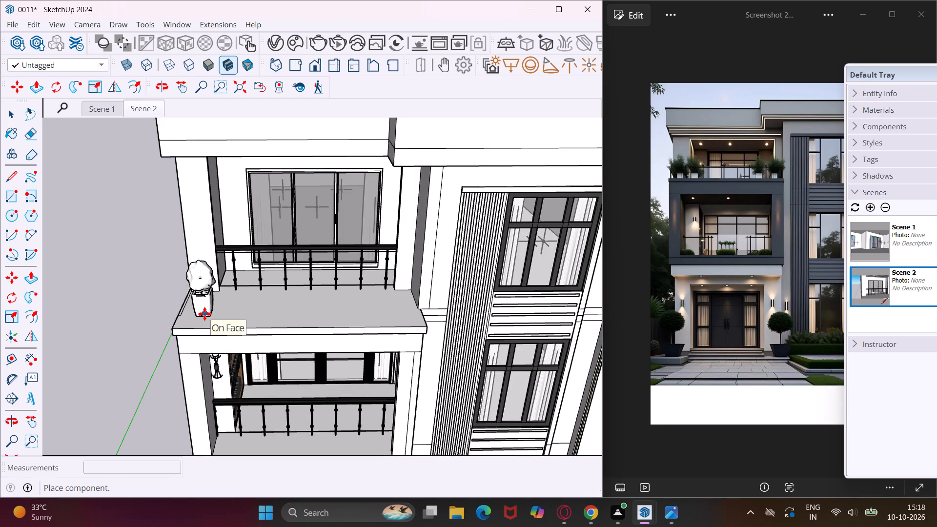
left_click(204, 314)
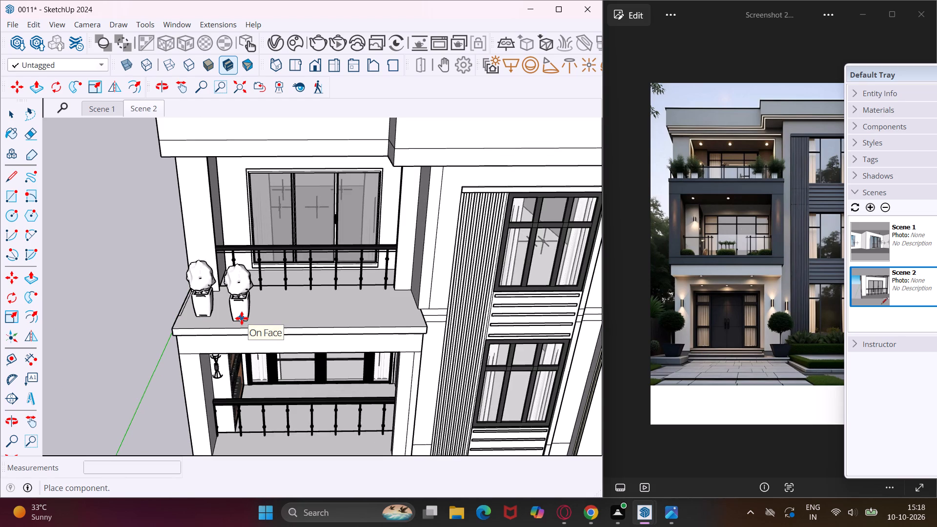
left_click(239, 318)
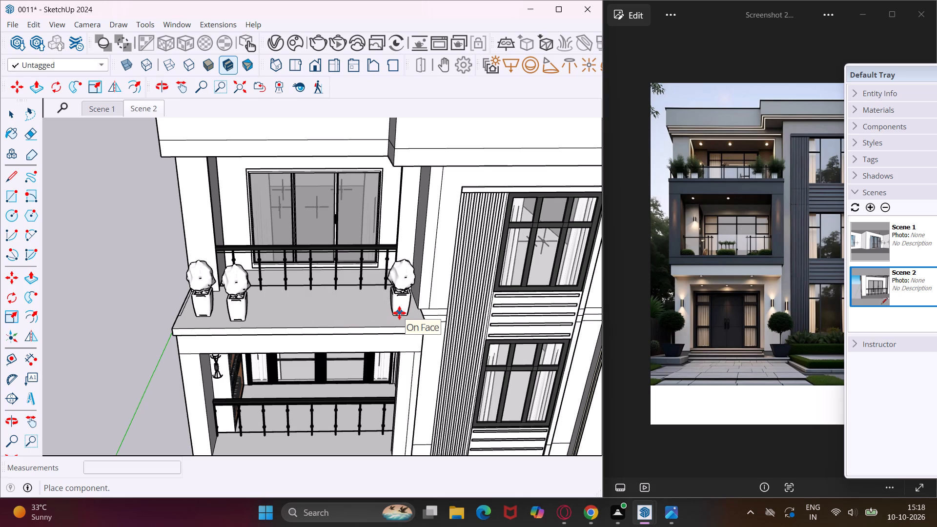
left_click(399, 313)
left_click(370, 313)
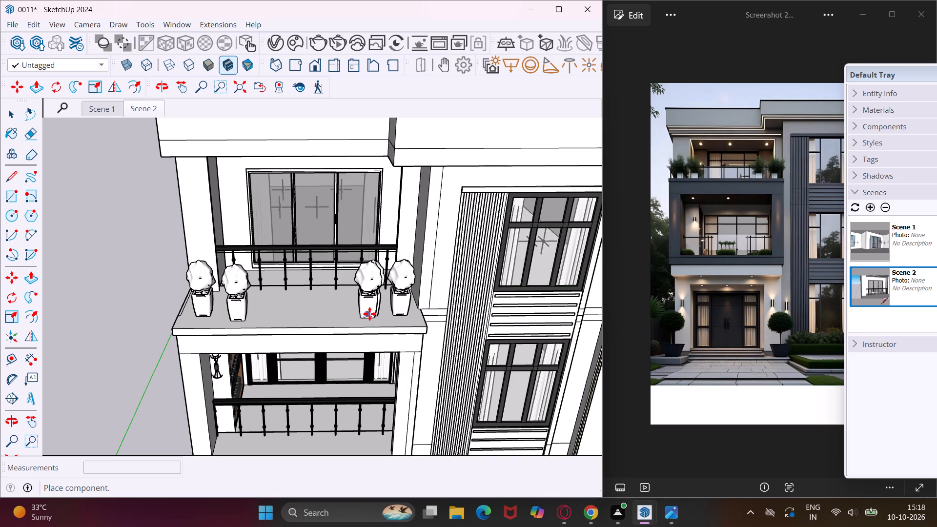
key("Escape")
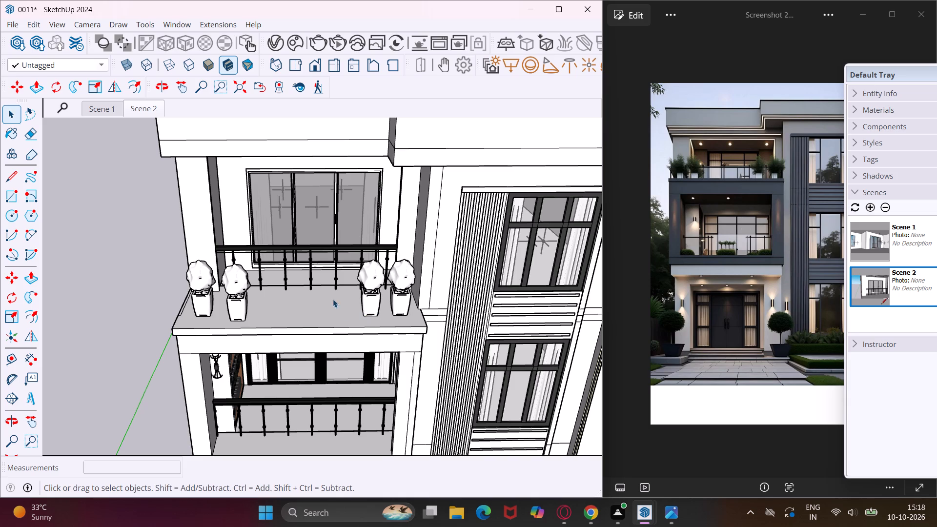
Look through the downloaded Vegetation models in Chaos Cosmos for more planting suited to the balconies and entrance.
left_click(288, 45)
scroll(221, 344, "down", 3)
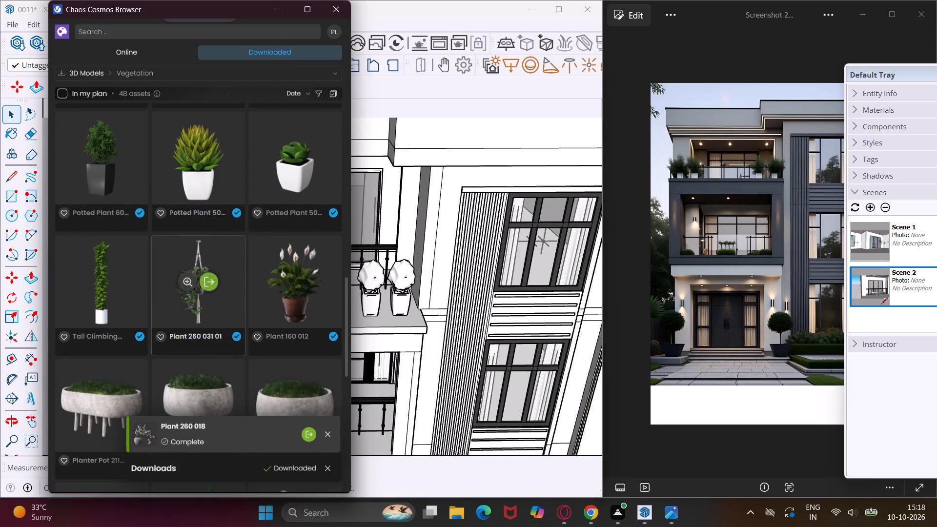
scroll(220, 344, "down", 5)
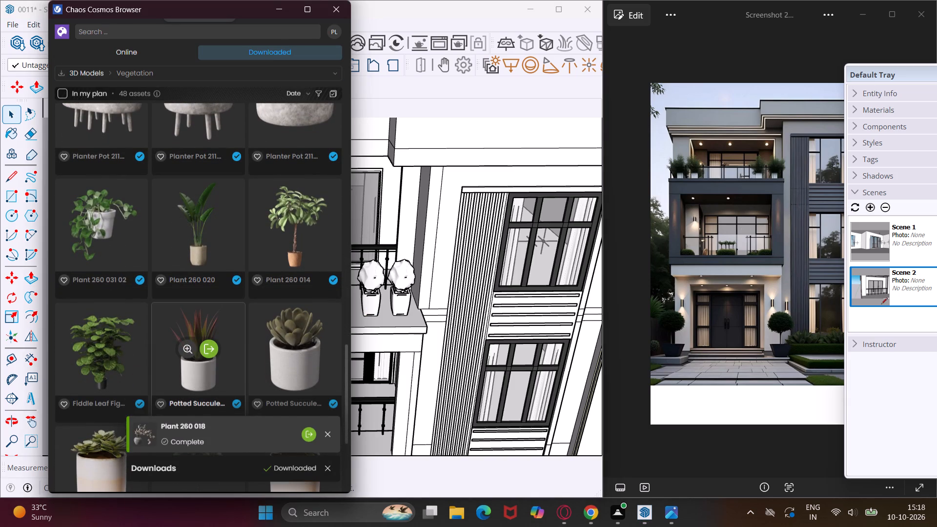
scroll(220, 344, "down", 11)
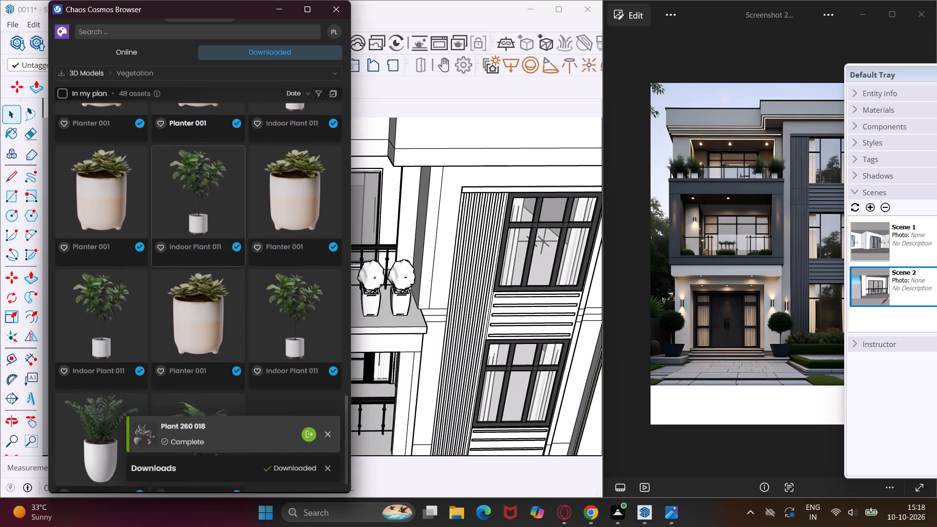
scroll(220, 344, "down", 14)
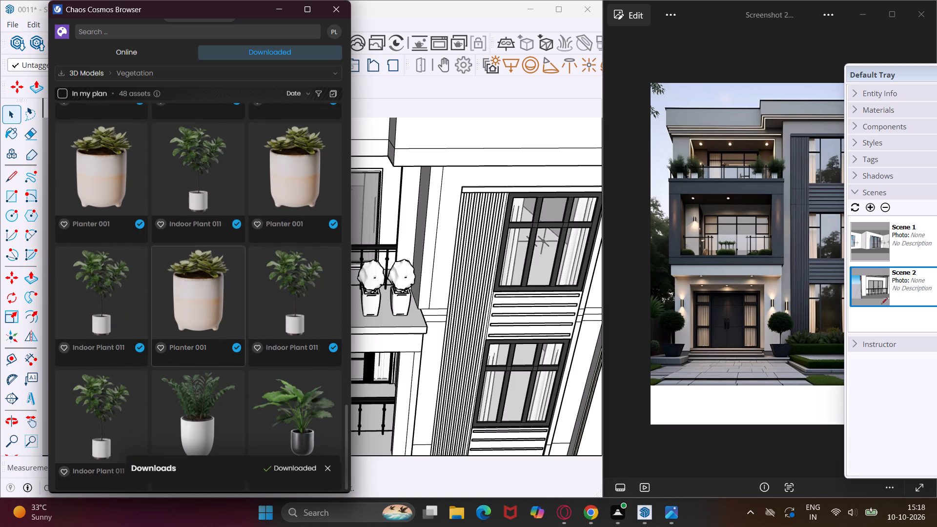
scroll(221, 388, "up", 5)
scroll(221, 388, "down", 17)
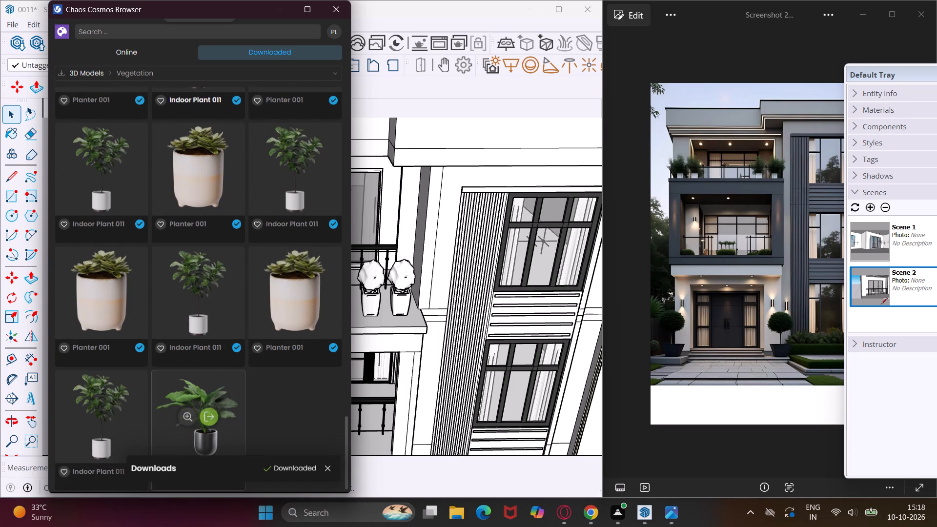
scroll(221, 388, "down", 1)
scroll(221, 388, "up", 20)
scroll(221, 388, "up", 10)
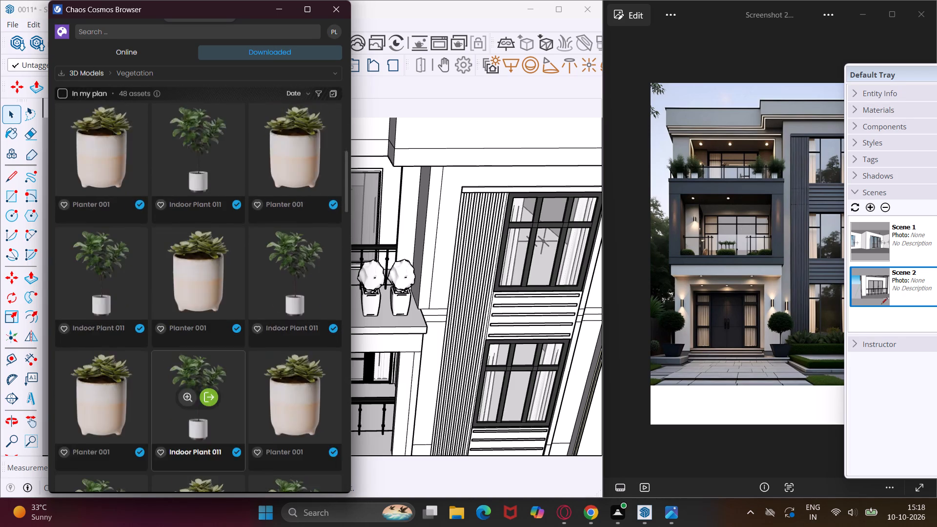
scroll(220, 388, "up", 19)
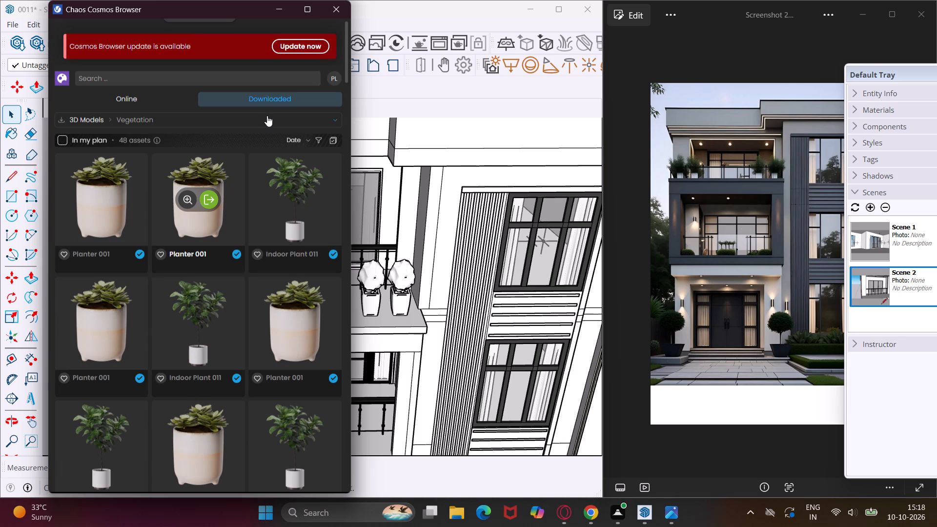
left_click(268, 114)
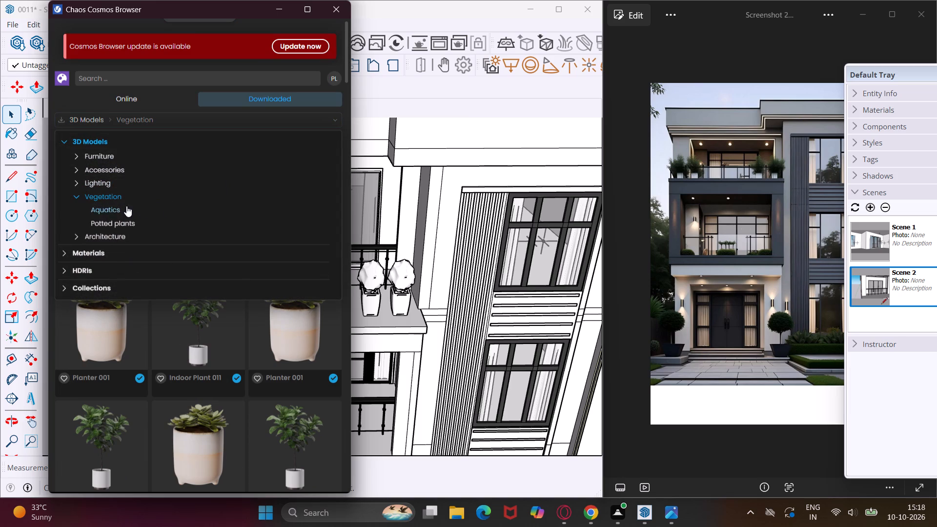
left_click(114, 197)
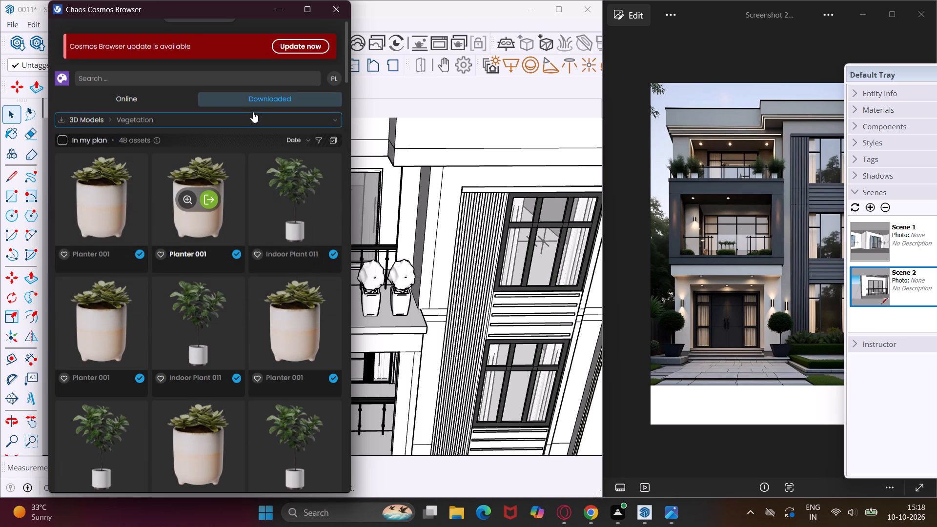
Switch to the online Vegetation library and check its Ferns and Flowers categories for suitable planting.
left_click(254, 111)
left_click(248, 121)
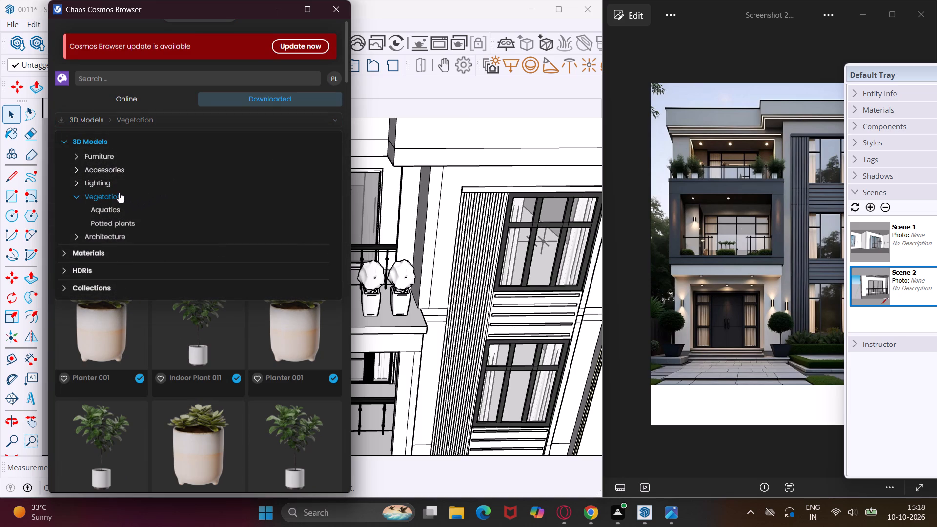
left_click(120, 102)
left_click(122, 102)
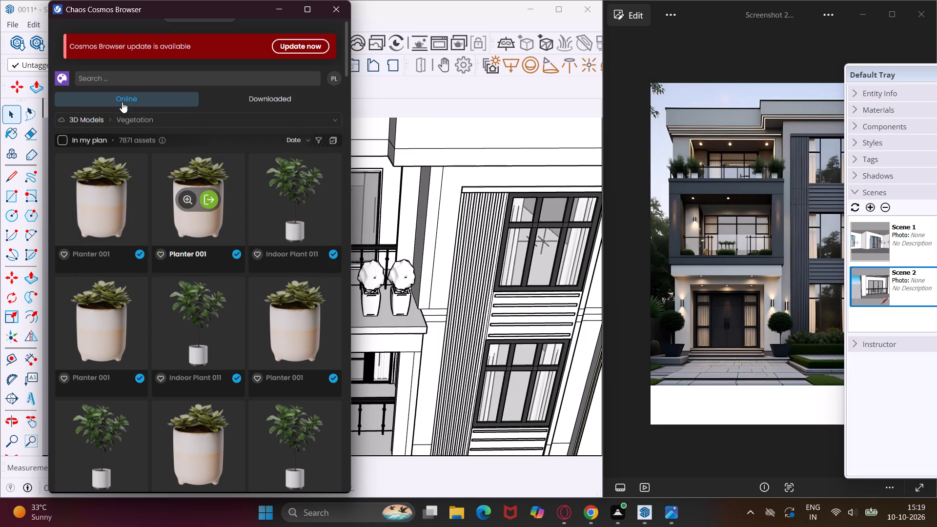
left_click(133, 122)
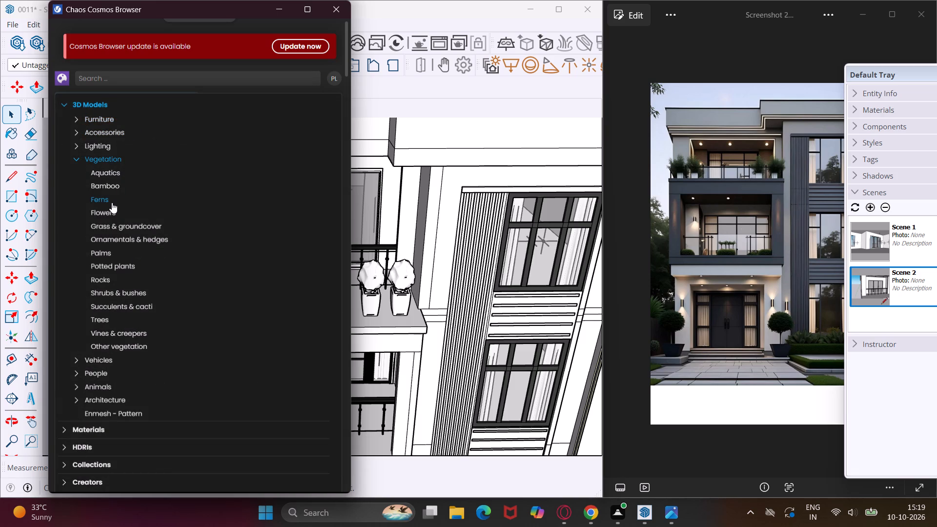
left_click(112, 202)
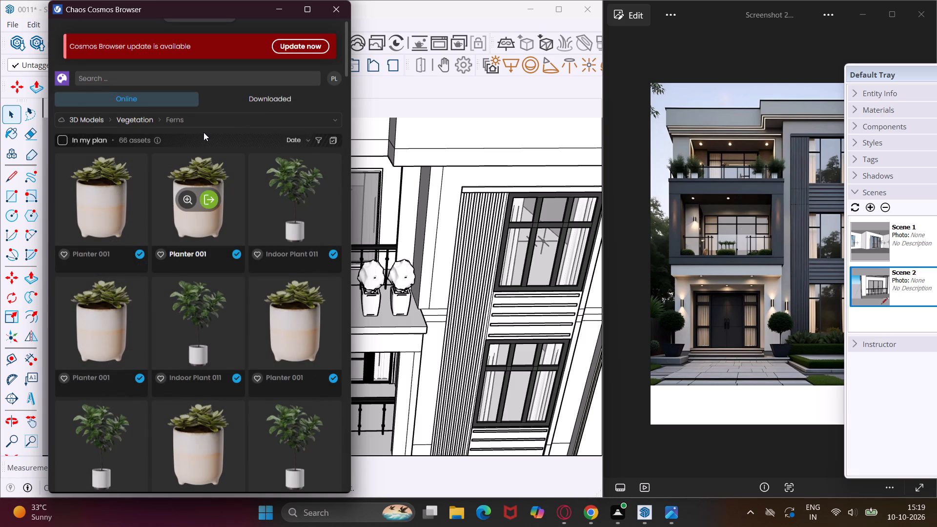
left_click(206, 122)
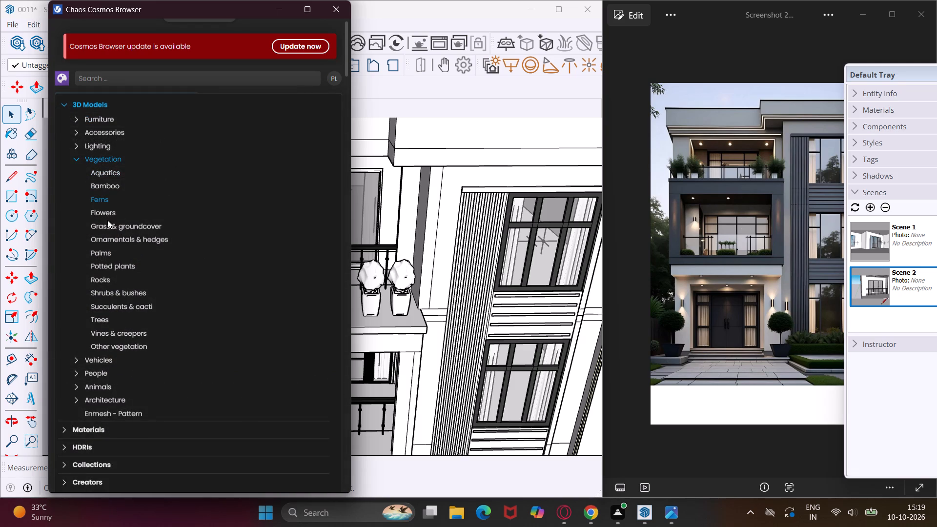
left_click(107, 216)
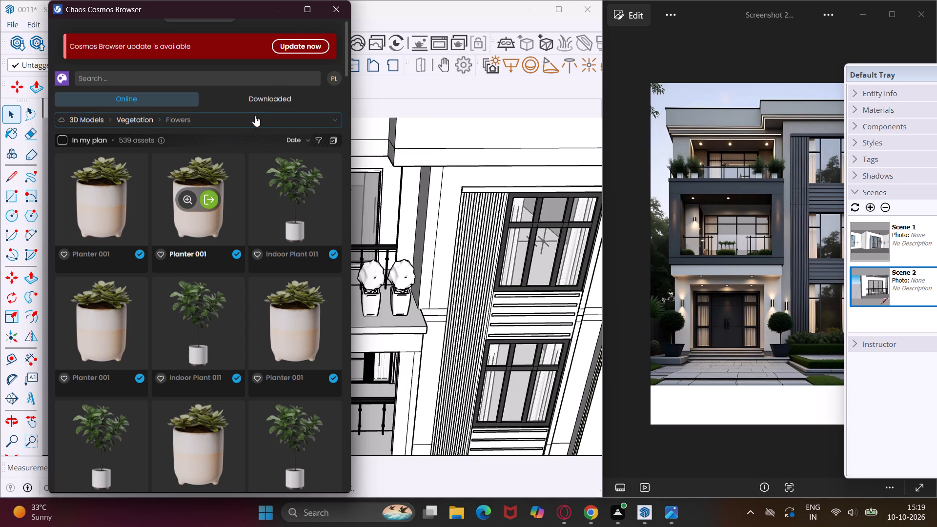
left_click(284, 9)
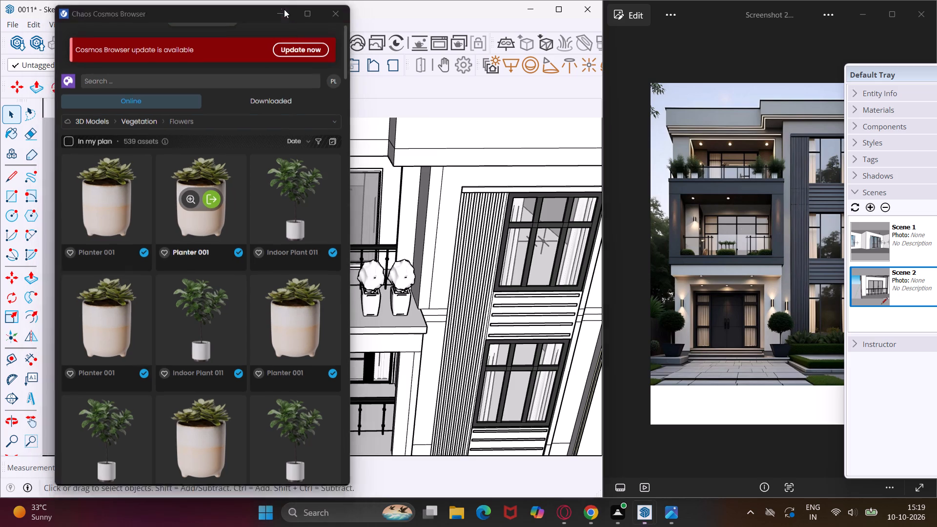
Save the house model.
key("ctrl+s")
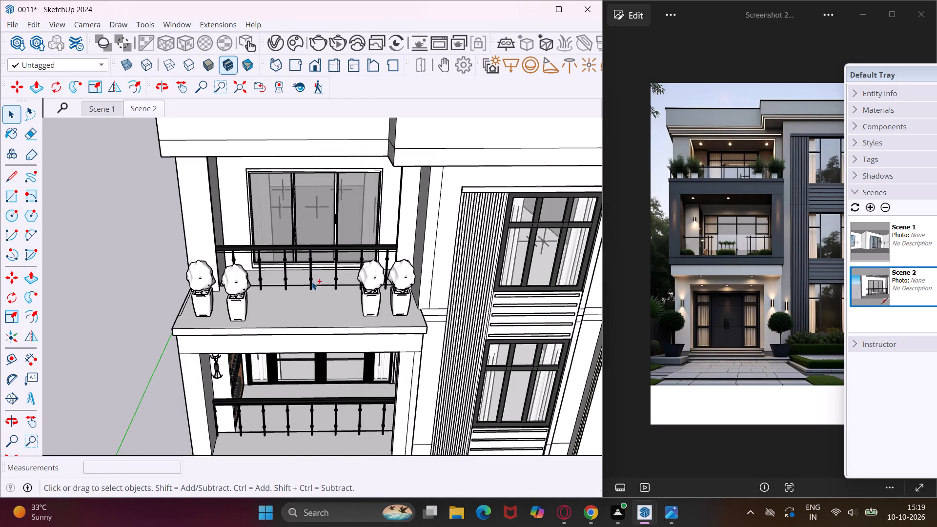
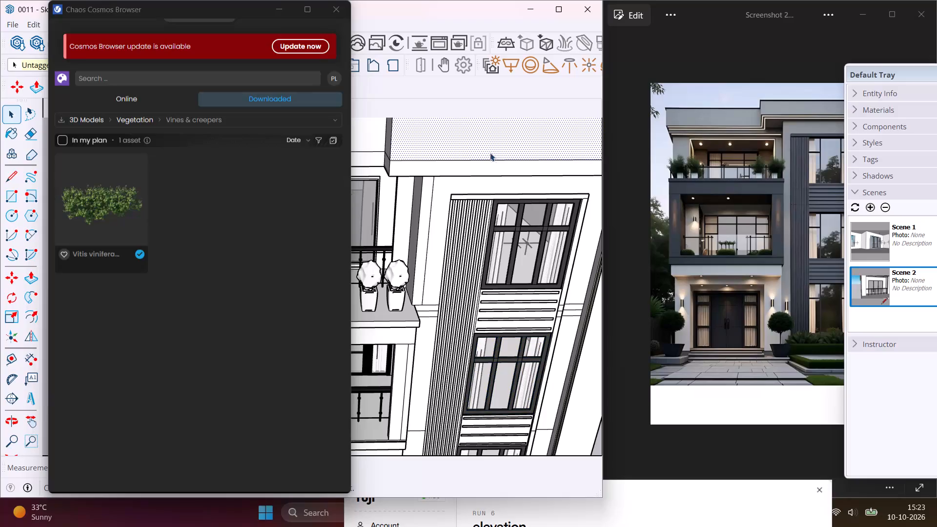
Import the Potted Basil plant from the downloaded potted plants under Vegetation in the Chaos Cosmos library.
left_click(316, 101)
left_click(307, 117)
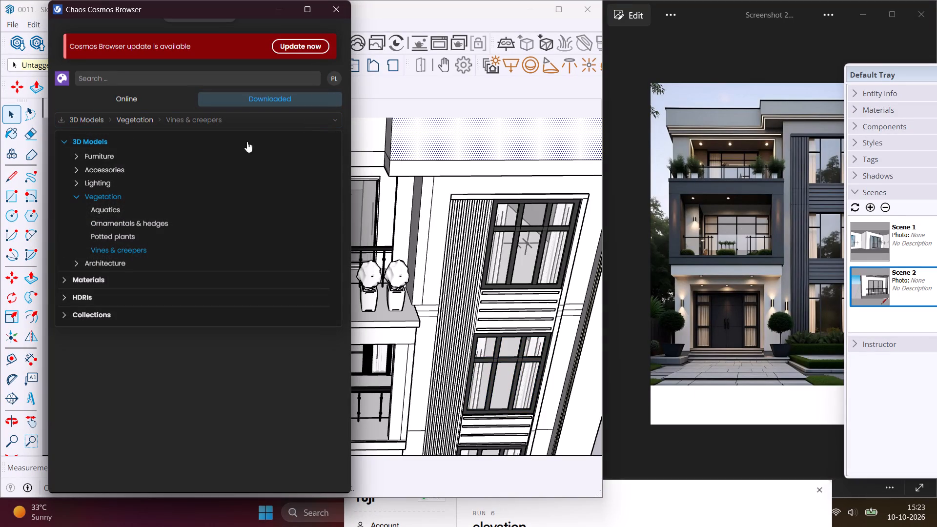
left_click(122, 214)
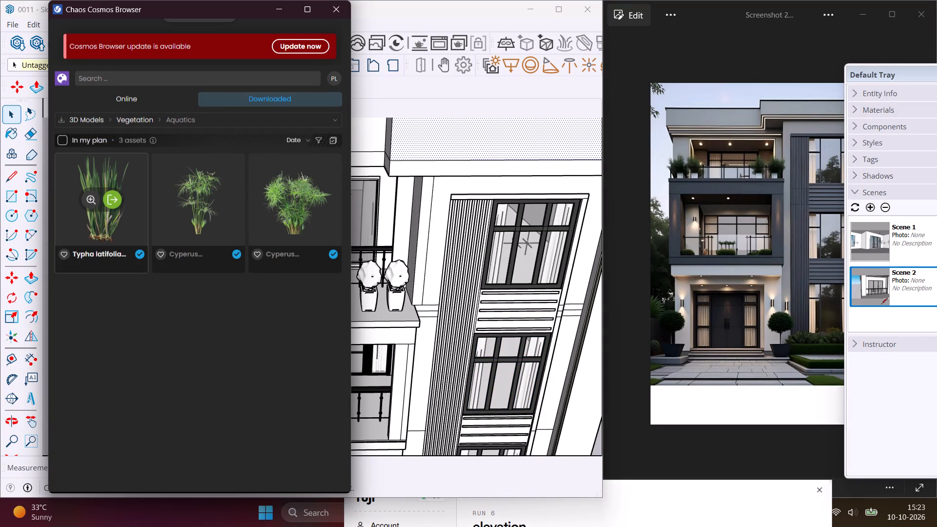
left_click(273, 122)
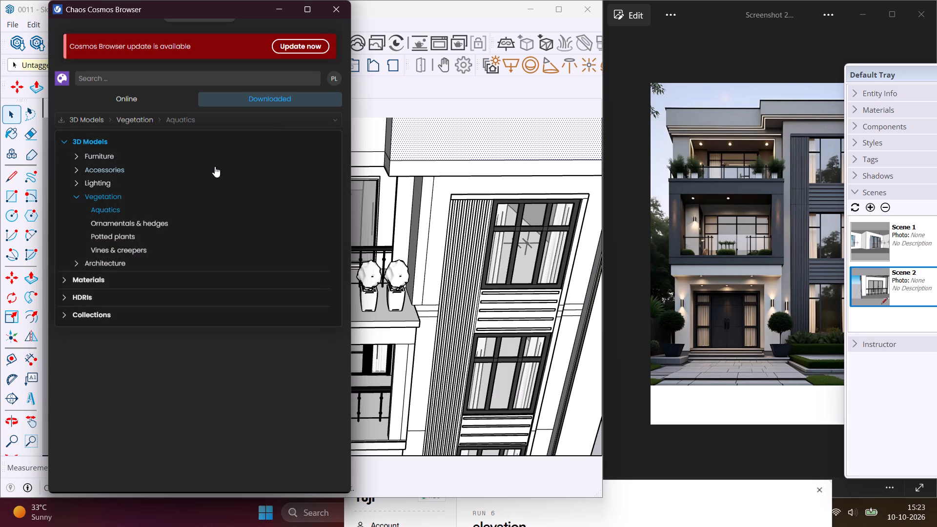
left_click(119, 221)
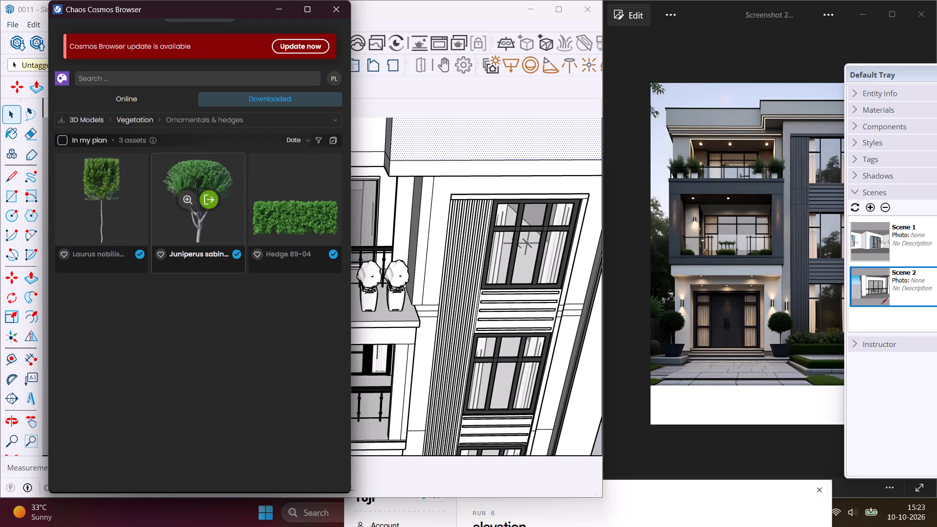
left_click(276, 126)
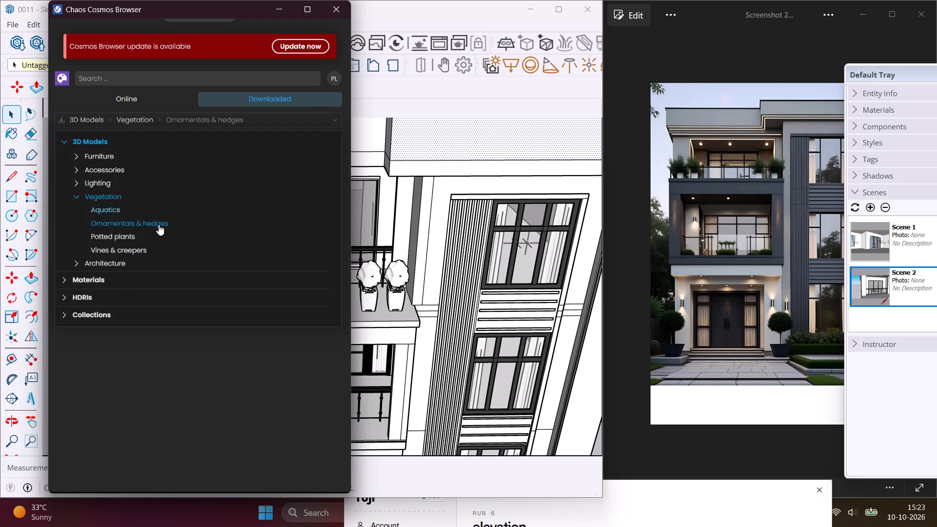
left_click(146, 239)
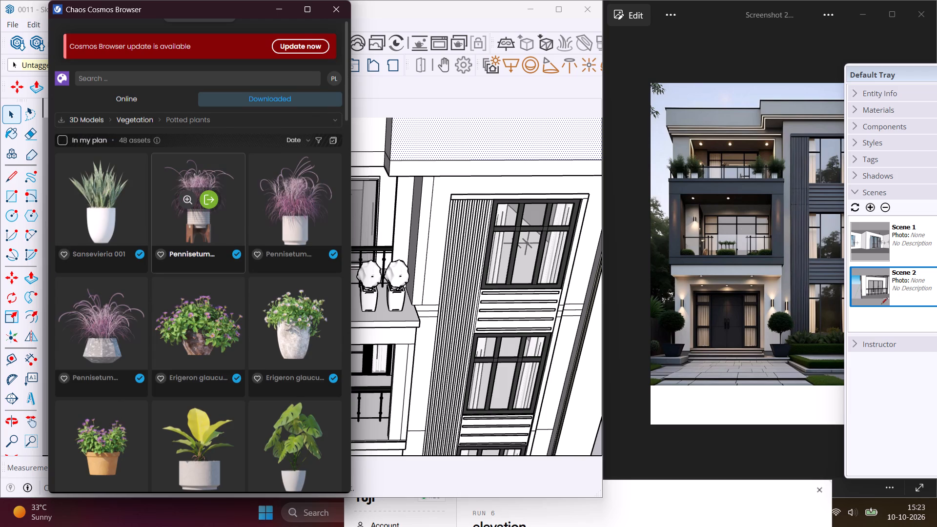
scroll(177, 235, "down", 1)
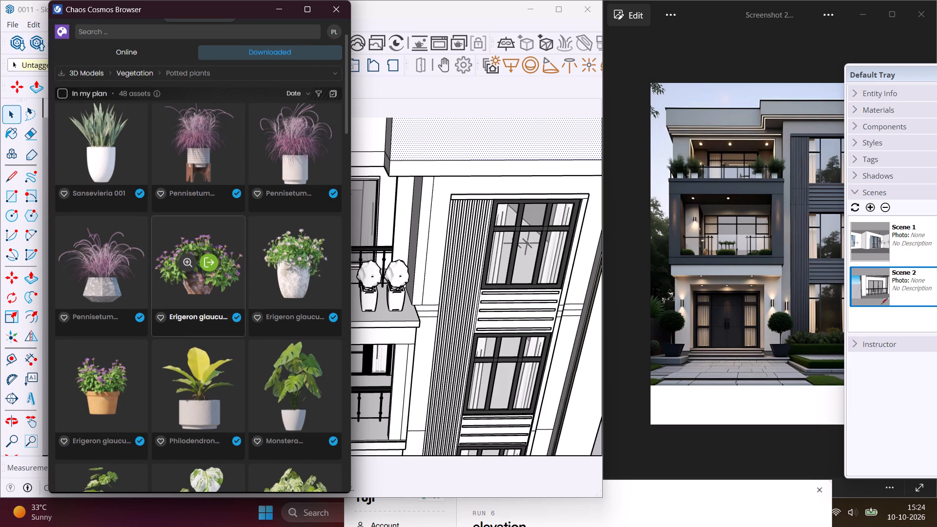
scroll(185, 246, "down", 6)
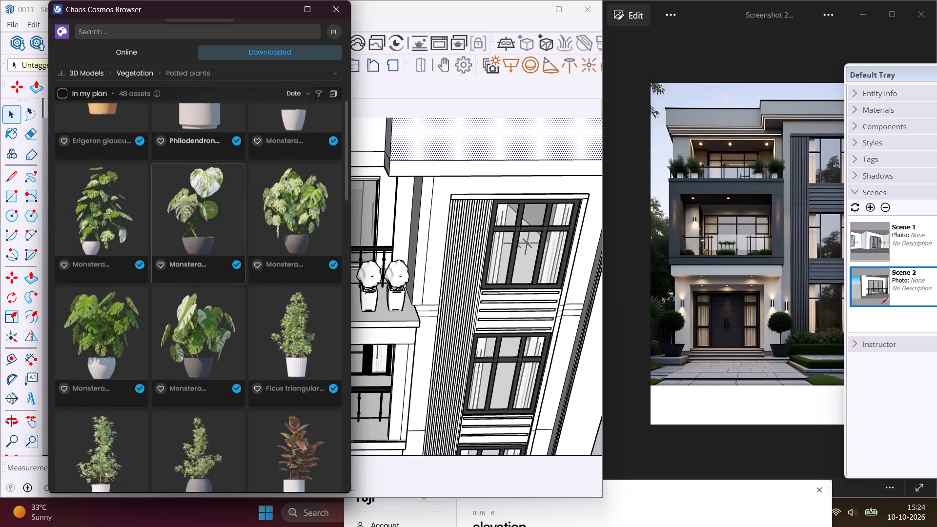
scroll(189, 250, "down", 4)
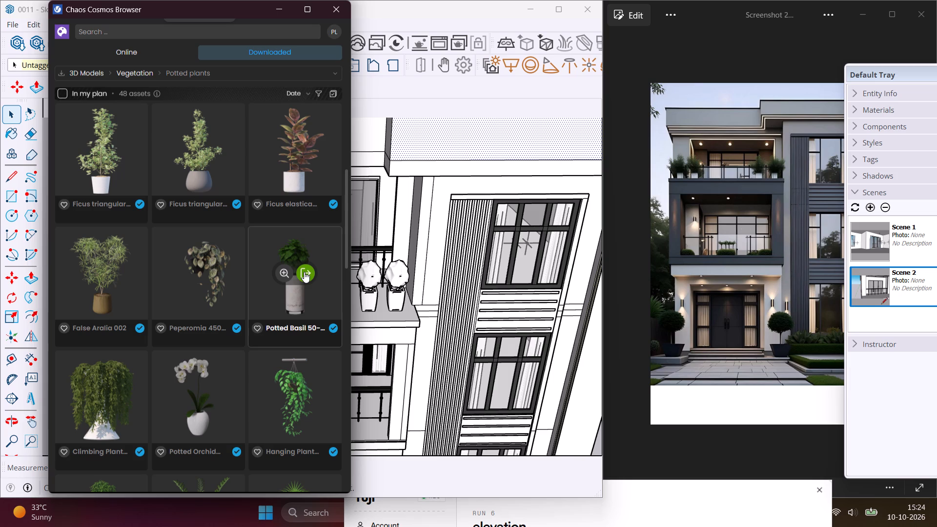
left_click(304, 272)
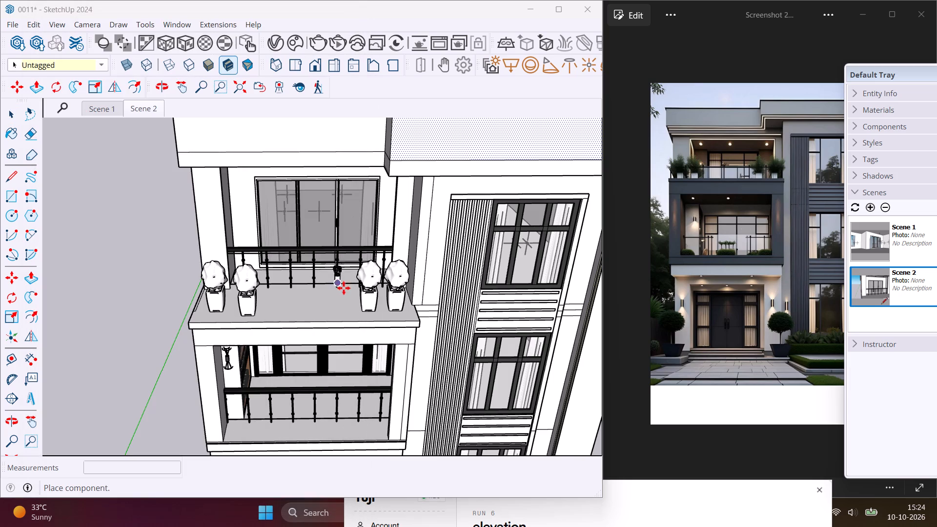
Place three Potted Basil plants in a row on the middle balcony floor, at its right end behind the railing.
middle_click_drag(342, 323, 393, 214)
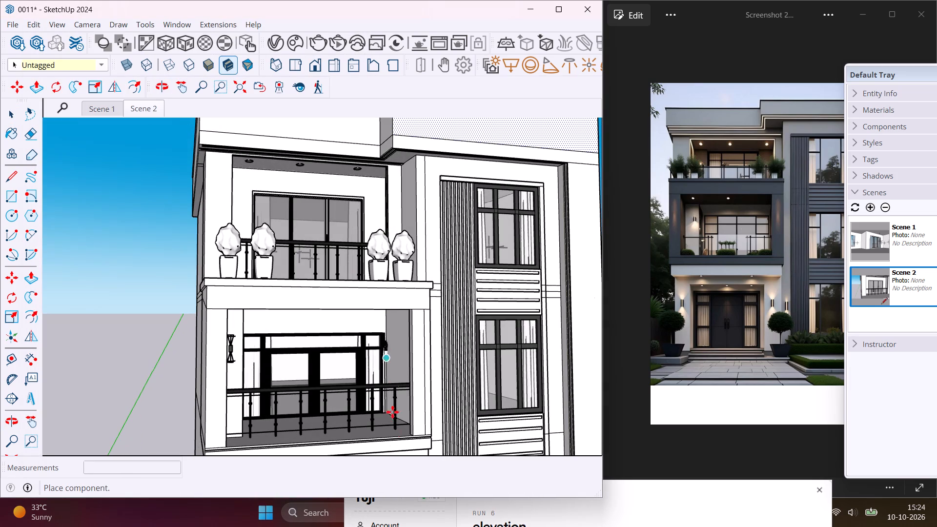
scroll(400, 440, "up", 8)
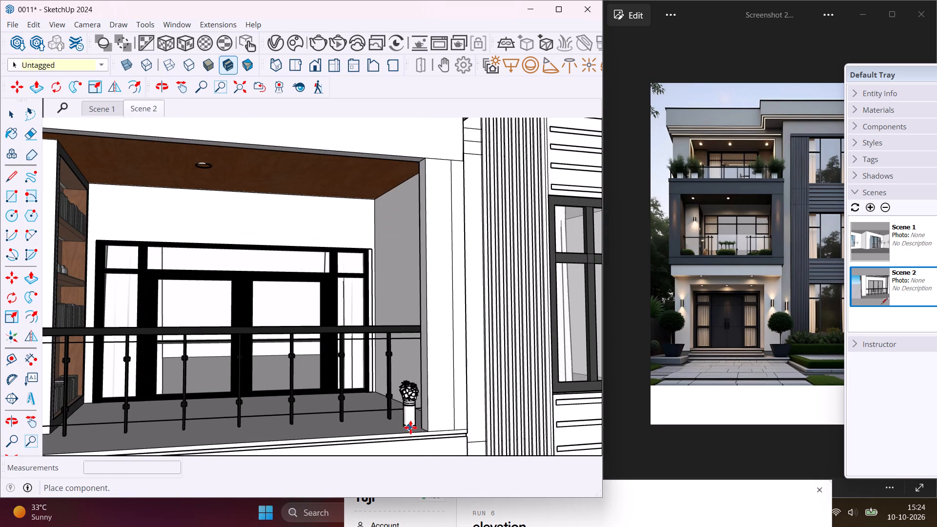
middle_click_drag(410, 427, 473, 486)
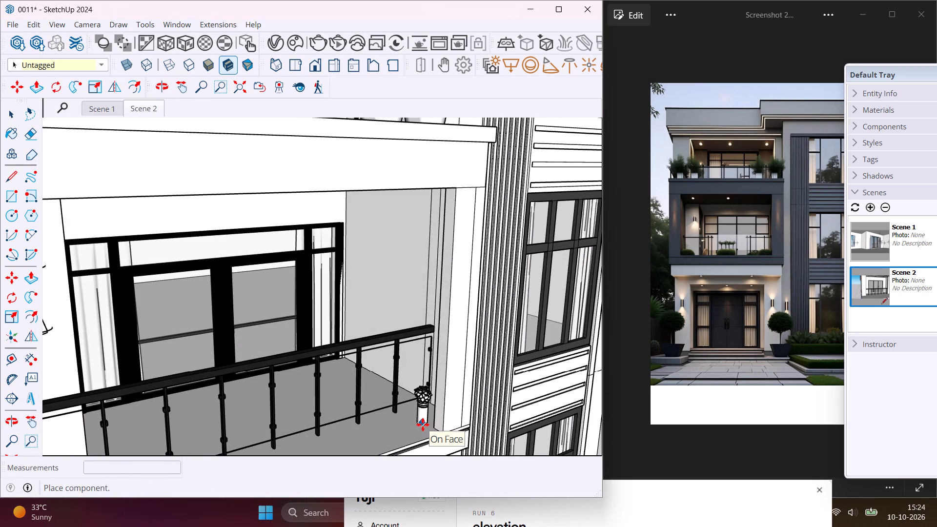
left_click(423, 425)
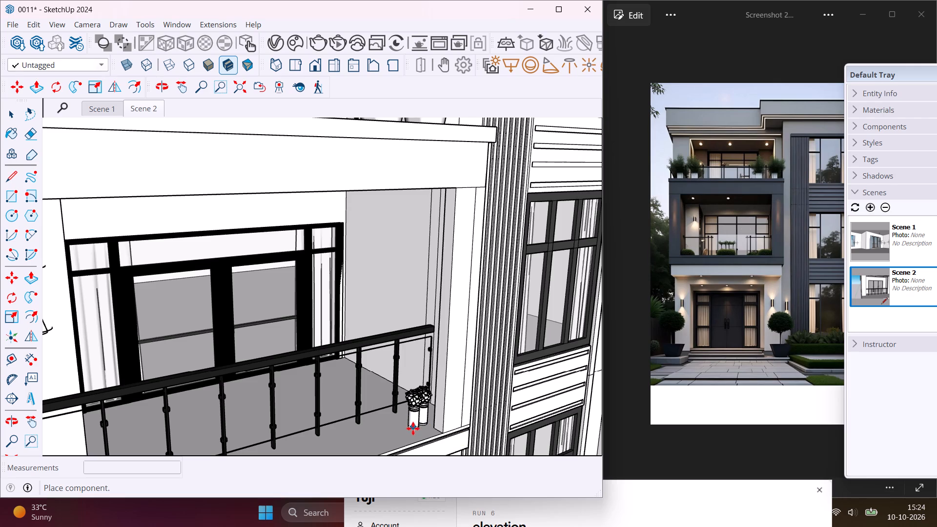
left_click(407, 430)
middle_click_drag(407, 430, 381, 426)
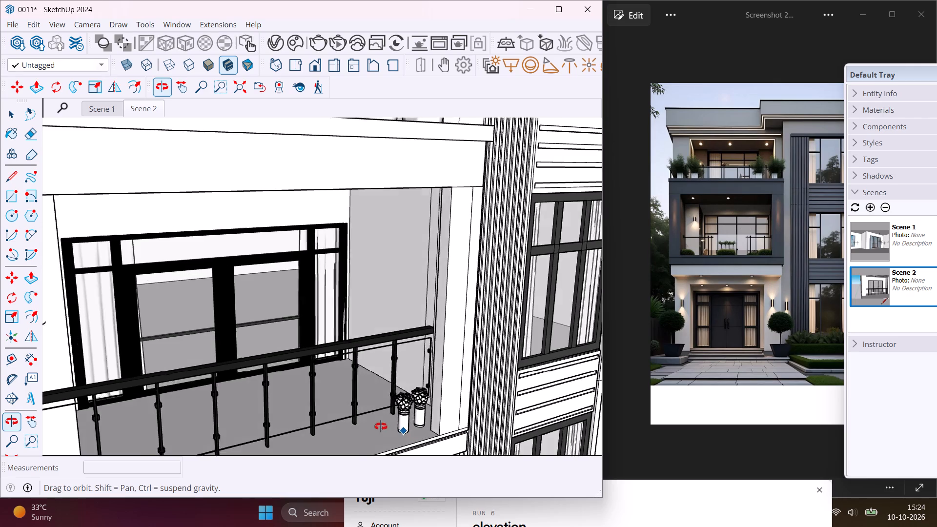
middle_click_drag(381, 426, 342, 409)
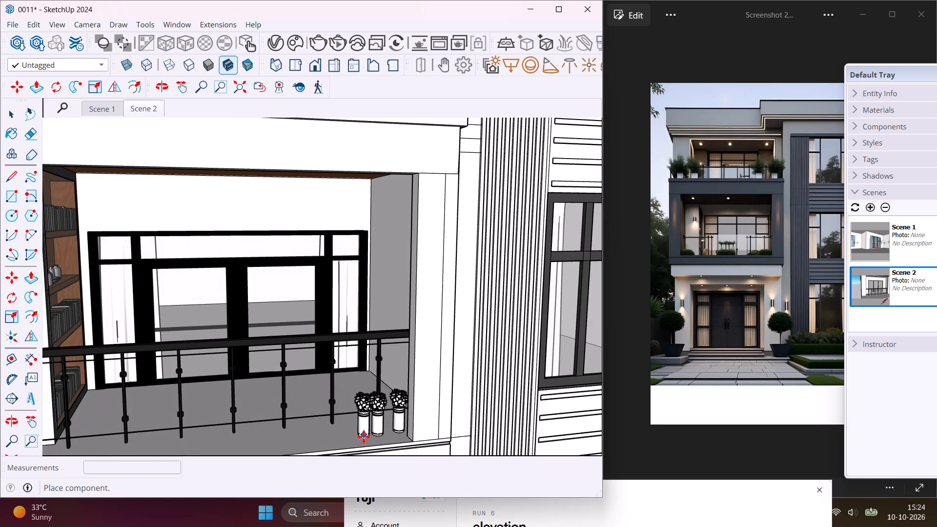
left_click(359, 440)
Place three more Potted Basil plants side by side at the left end of the middle balcony and end placement.
scroll(359, 440, "down", 5)
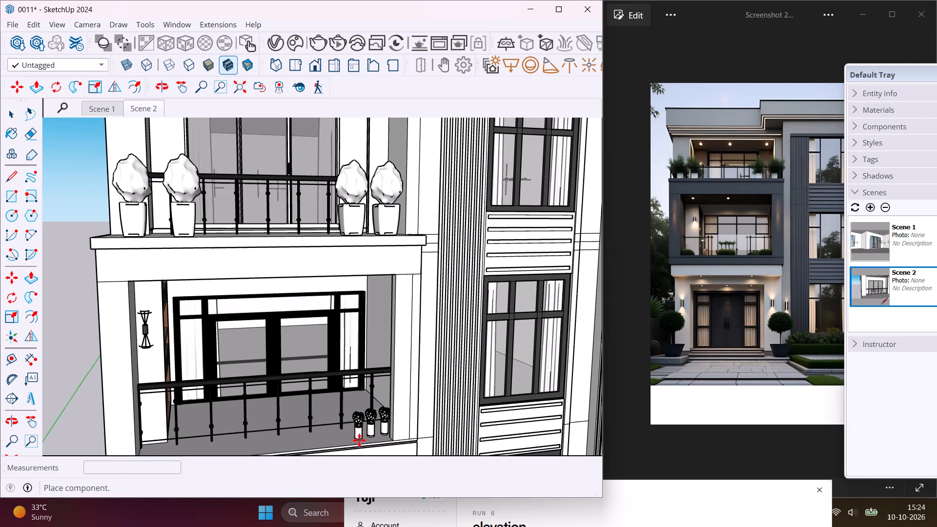
scroll(274, 436, "down", 3)
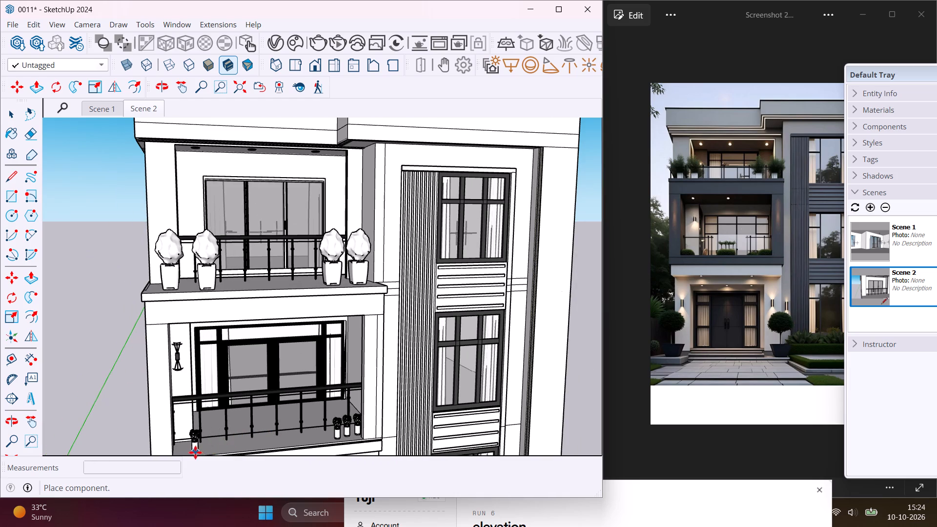
left_click(190, 452)
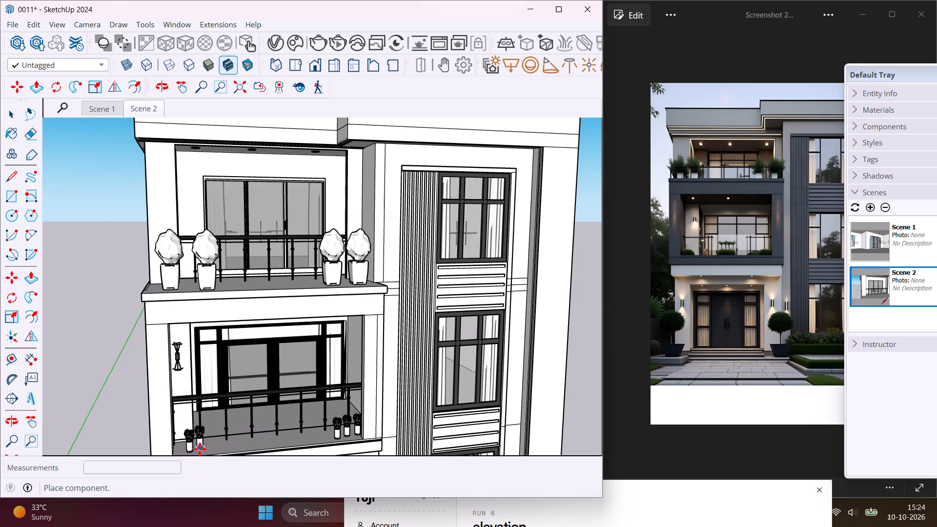
left_click(201, 449)
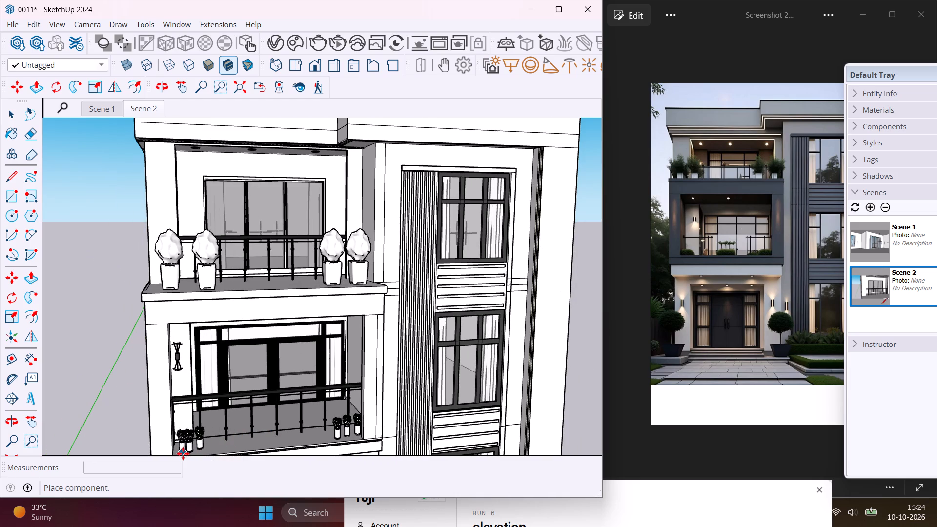
left_click(180, 453)
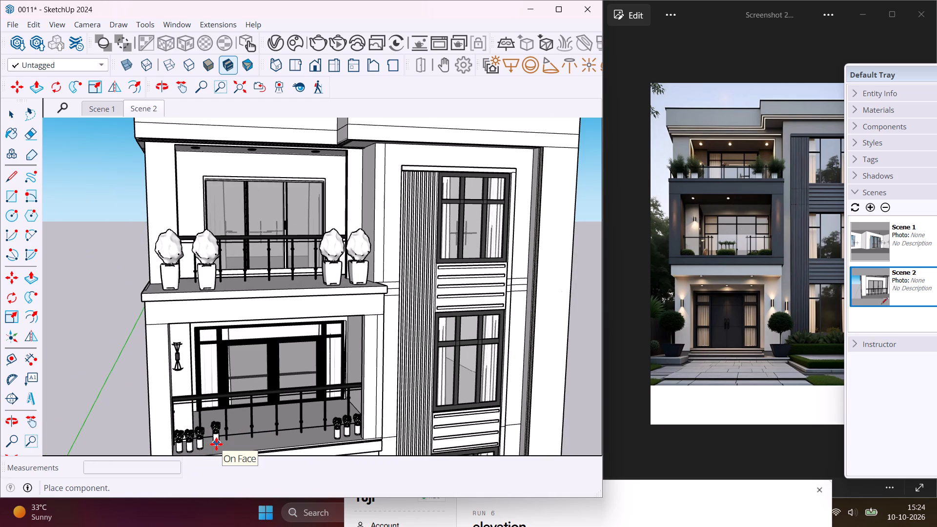
key("Escape")
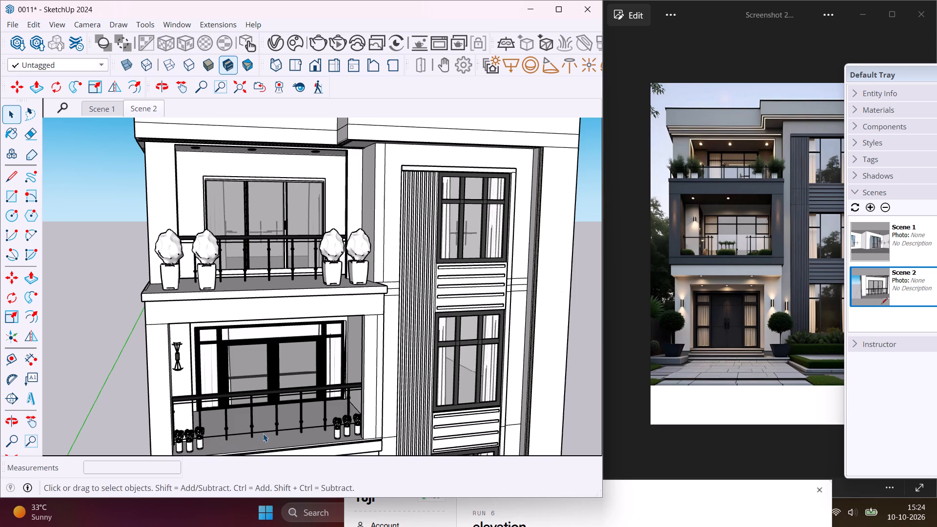
Draw a vertical 31' 6" by 2' rotated rectangle downward from the rear bottom edge of the building's base.
middle_click_drag(265, 434, 268, 354)
scroll(268, 354, "down", 10)
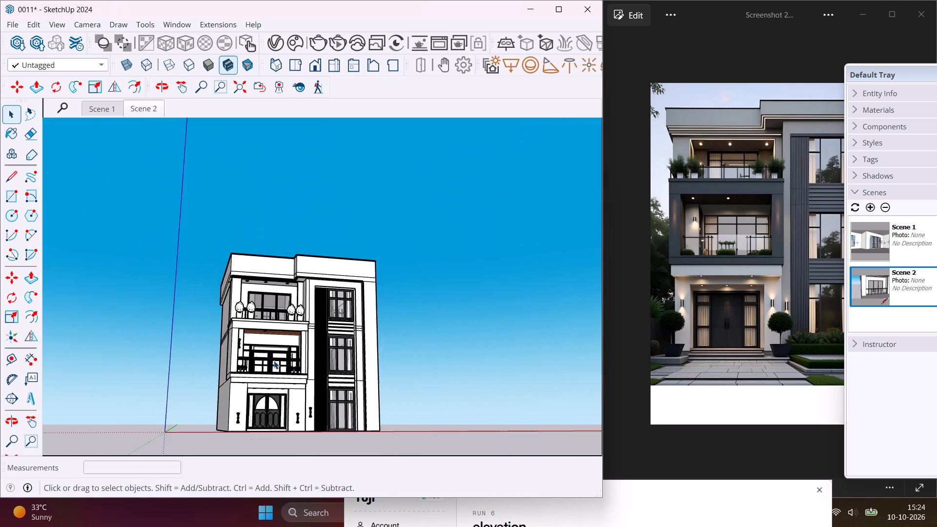
scroll(274, 361, "down", 4)
middle_click_drag(319, 408, 272, 461)
scroll(273, 415, "up", 4)
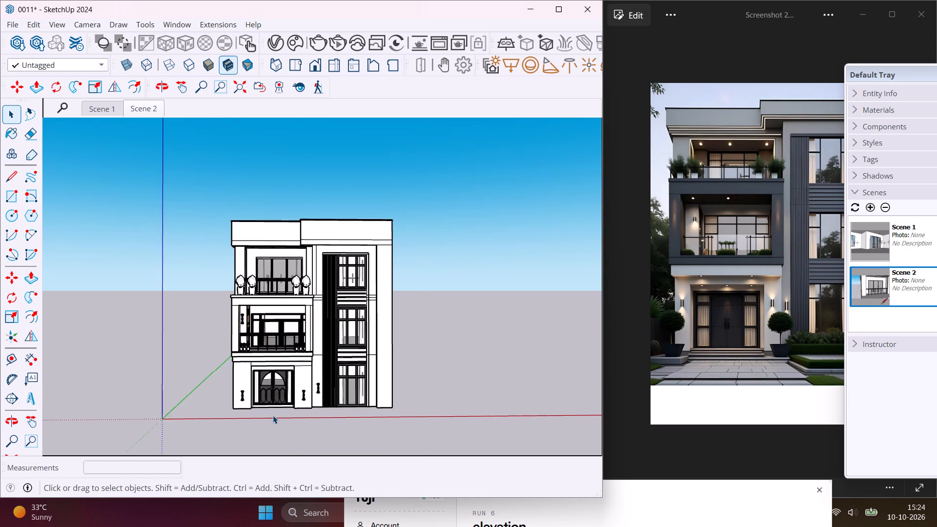
scroll(273, 415, "up", 11)
middle_click_drag(273, 414, 331, 281)
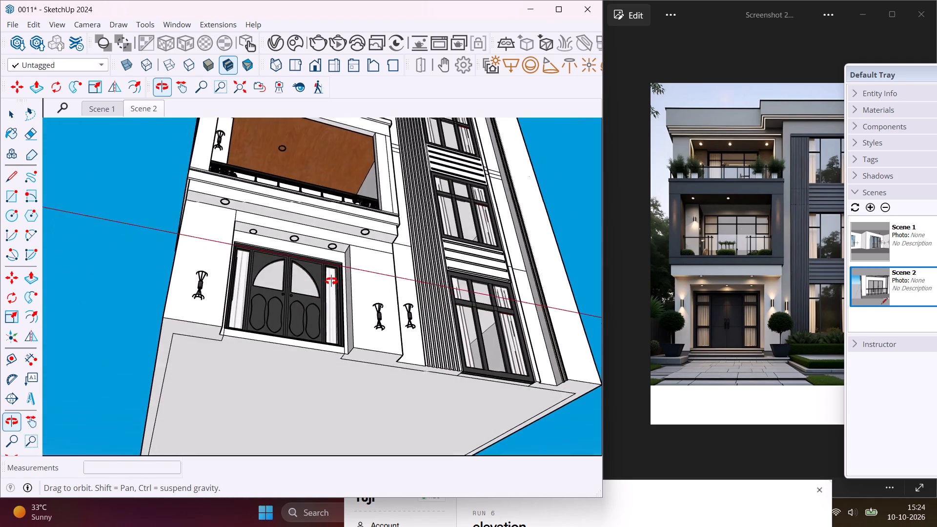
middle_click_drag(331, 281, 302, 276)
scroll(287, 290, "down", 5)
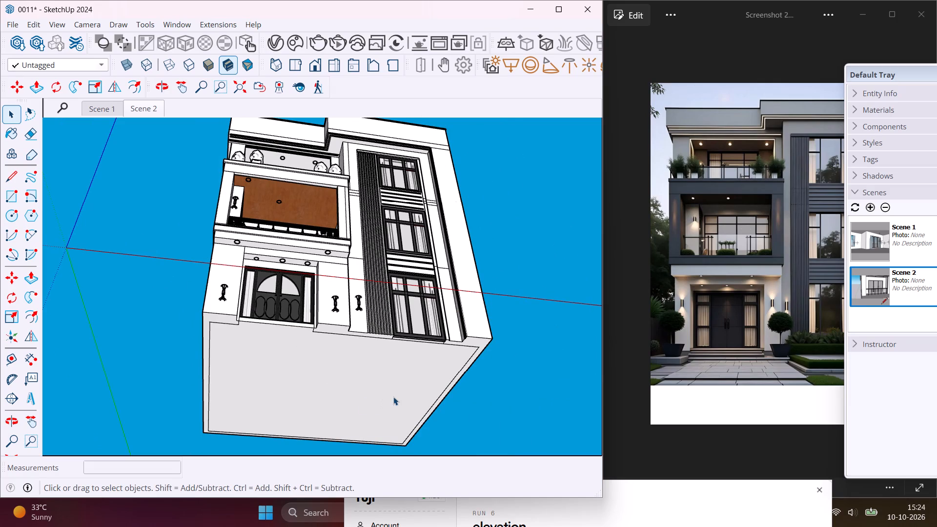
middle_click_drag(394, 397, 338, 396)
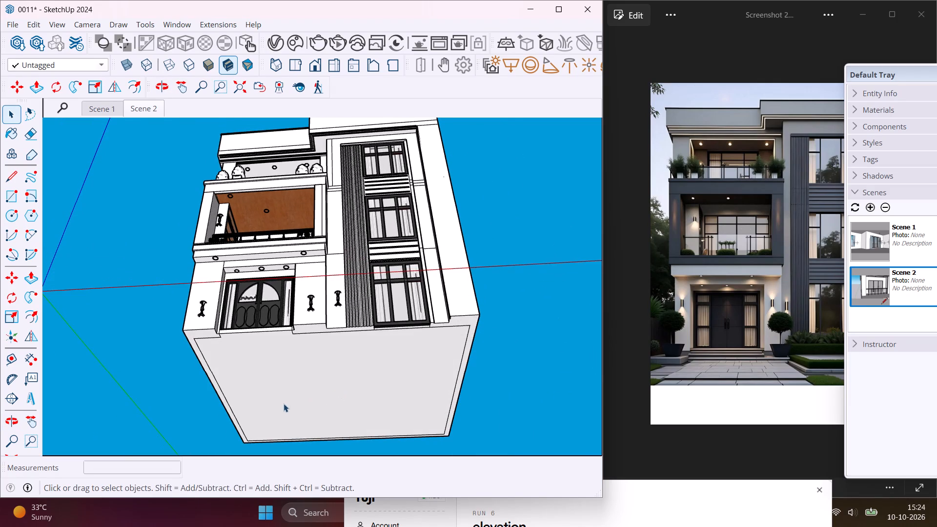
left_click(28, 202)
scroll(242, 442, "up", 6)
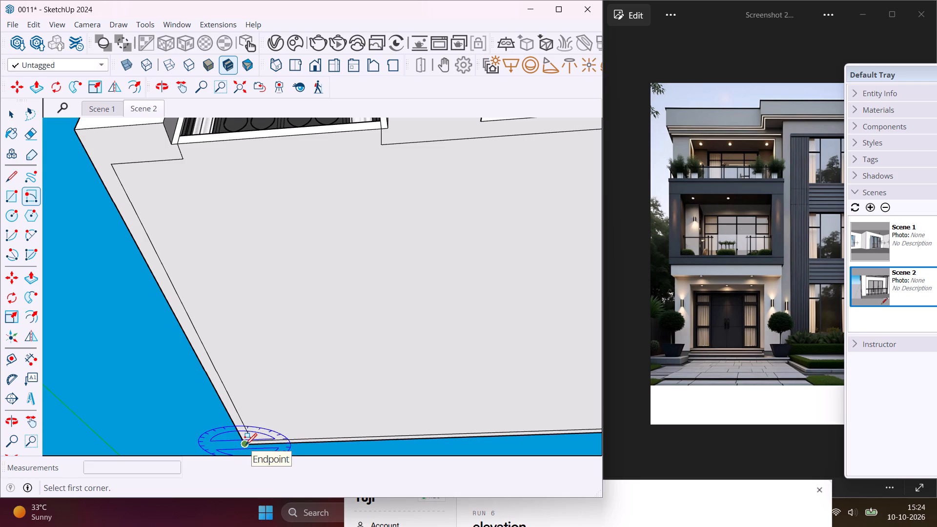
left_click(245, 445)
scroll(272, 445, "down", 12)
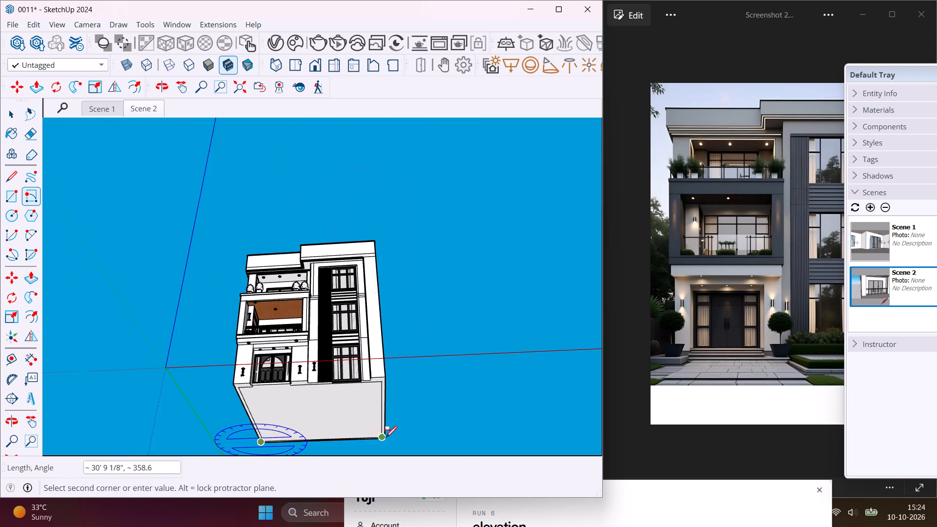
middle_click_drag(385, 437, 132, 443)
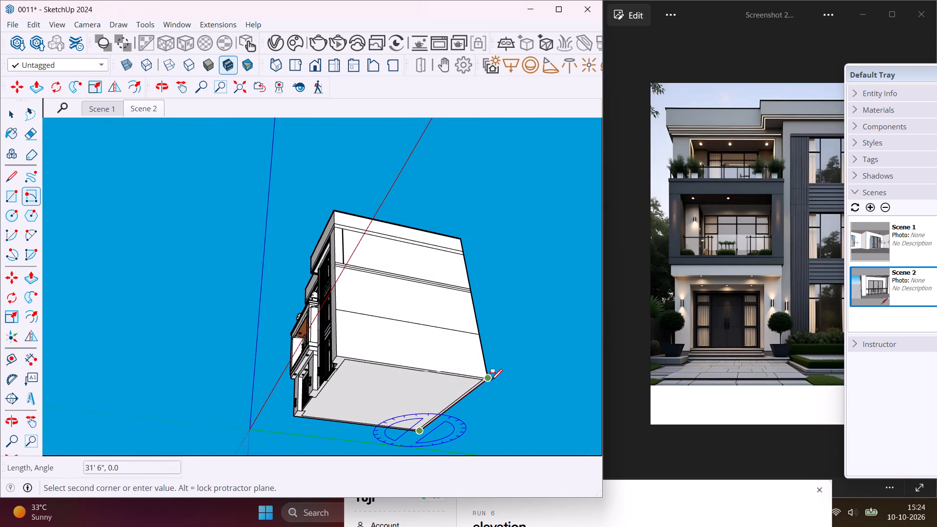
scroll(490, 380, "up", 13)
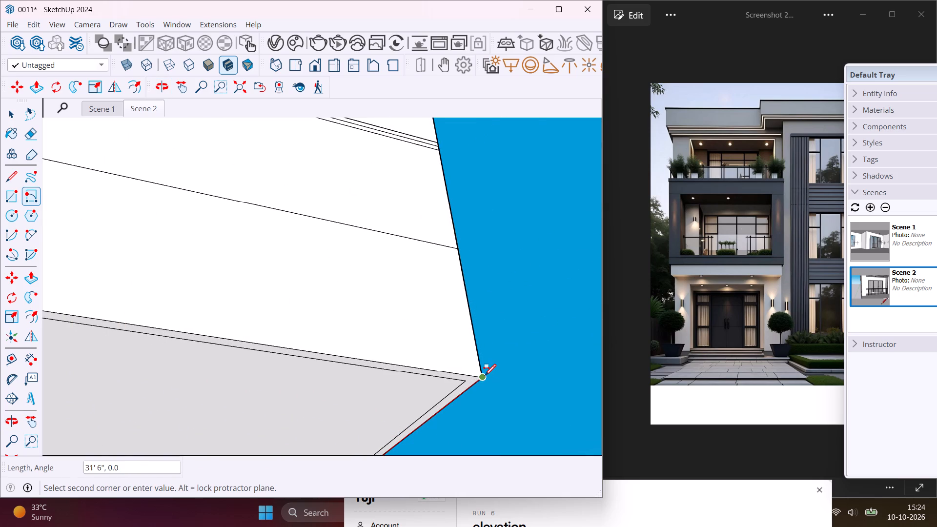
left_click(484, 375)
middle_click_drag(490, 397, 457, 457)
scroll(459, 426, "down", 11)
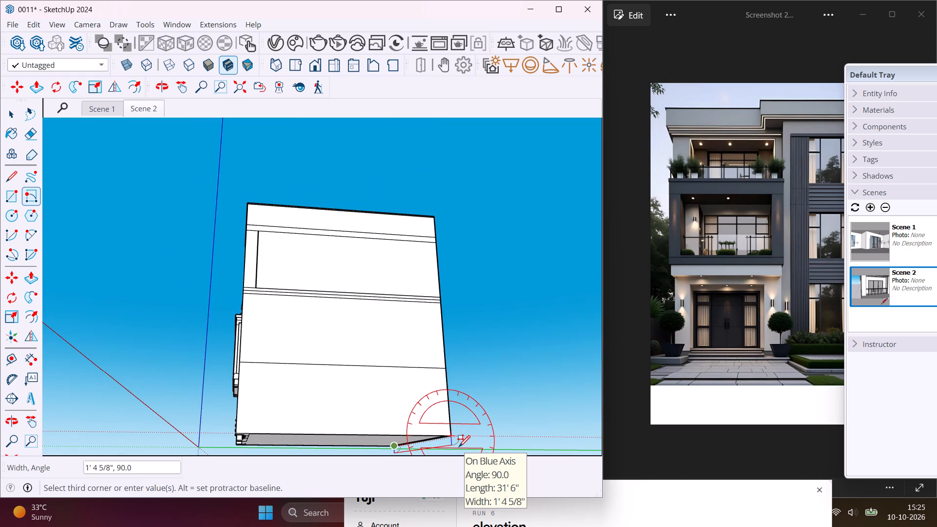
key("2")
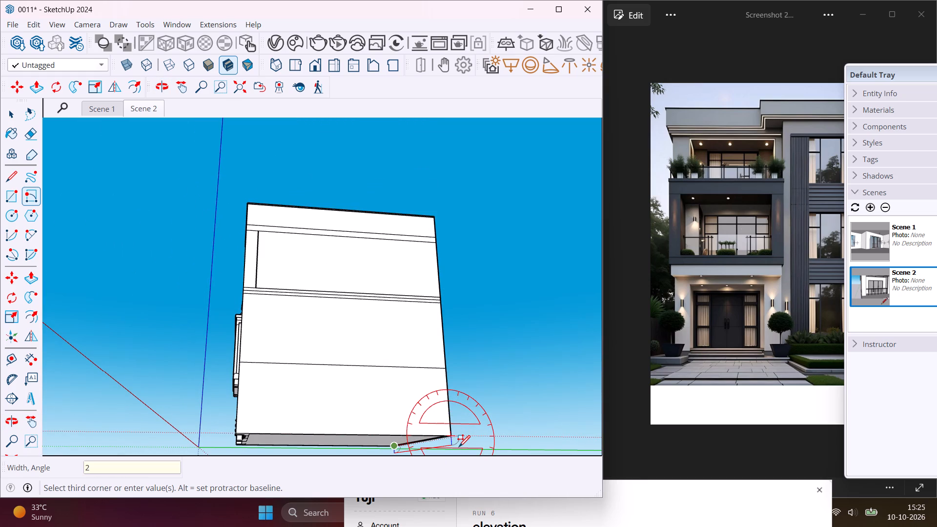
key("apostrophe")
key("Return")
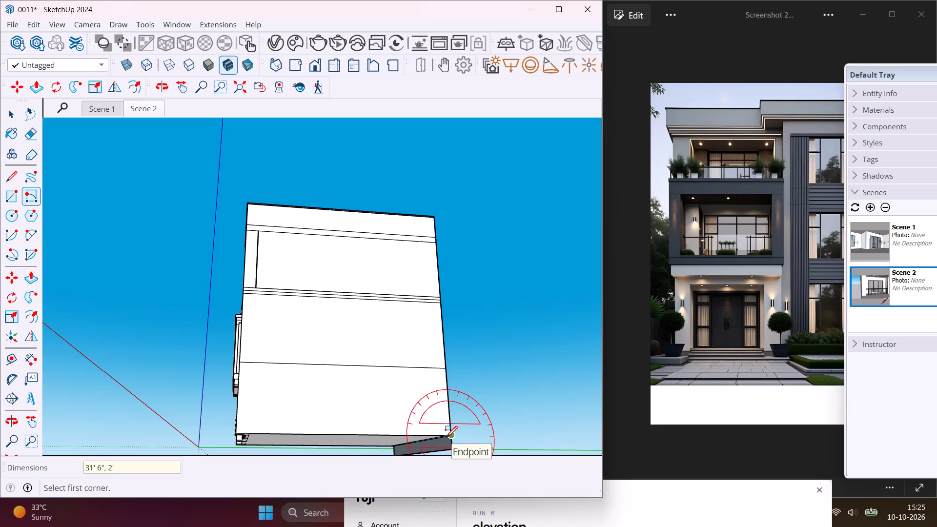
key("Escape")
Push/Pull the vertical base face about 32' 8" beneath the building so it reaches the front wall edge.
key("space")
left_click(431, 449)
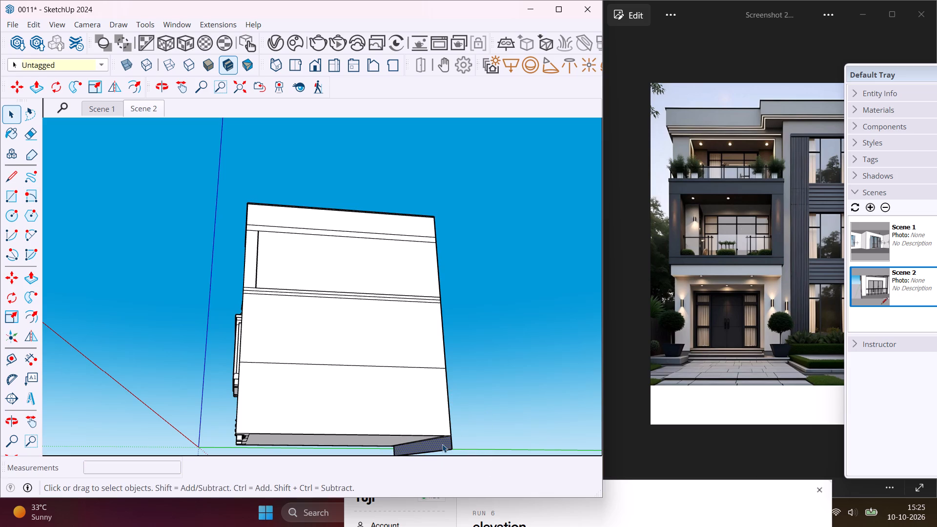
left_click(442, 444)
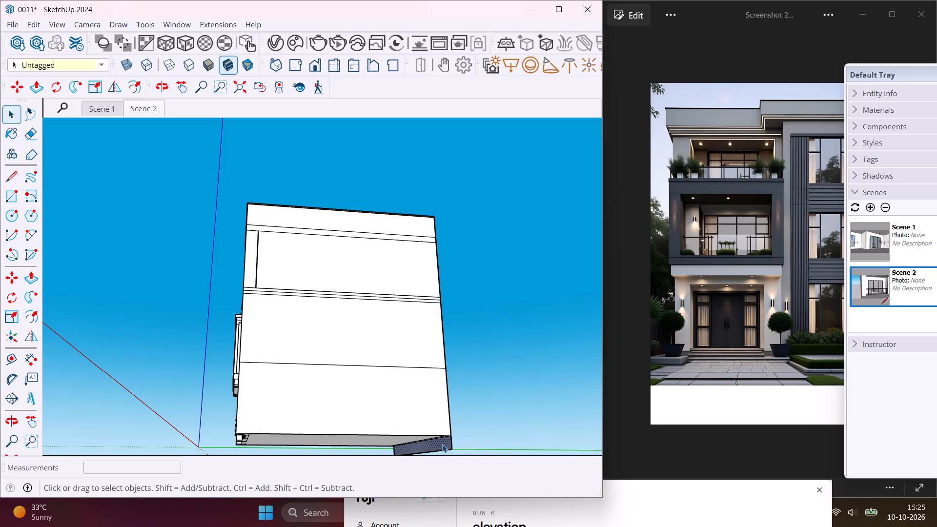
key("p")
left_click(442, 444)
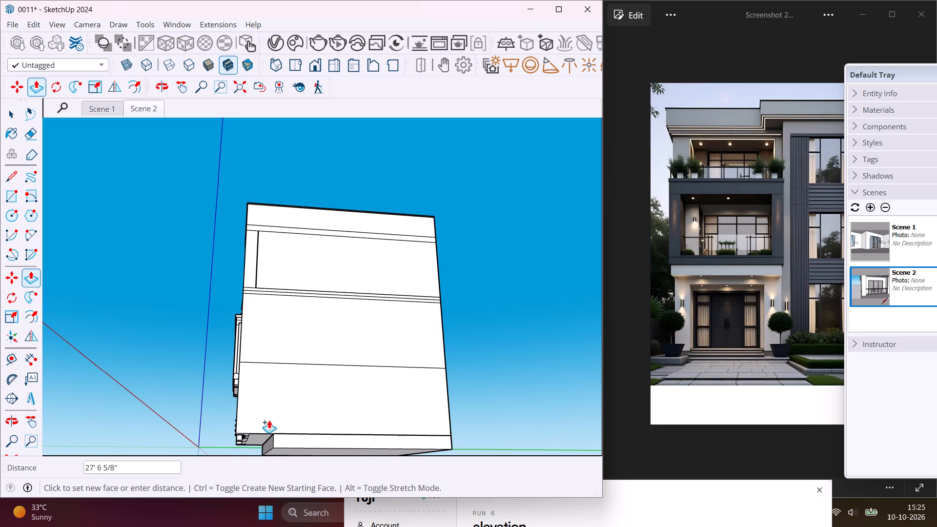
middle_click(239, 427)
middle_click_drag(239, 427, 434, 444)
scroll(423, 437, "down", 4)
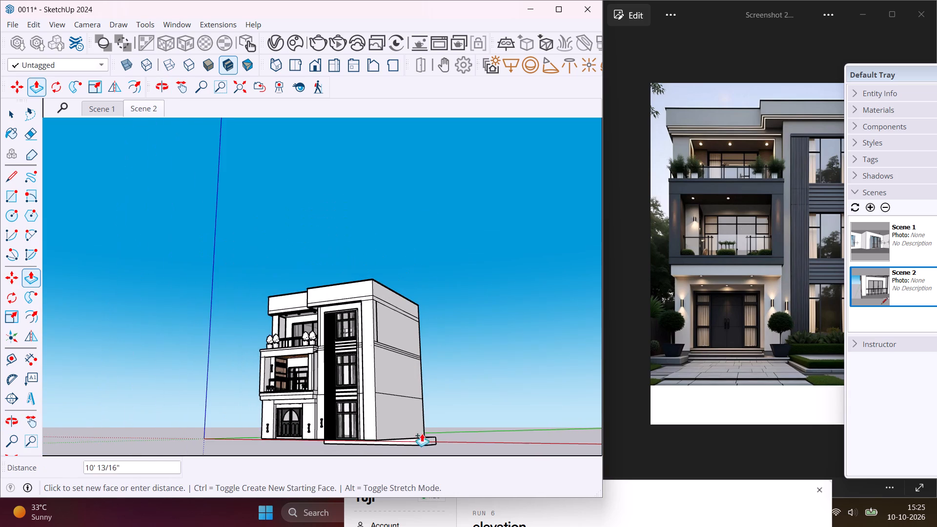
scroll(376, 434, "up", 6)
left_click(376, 434)
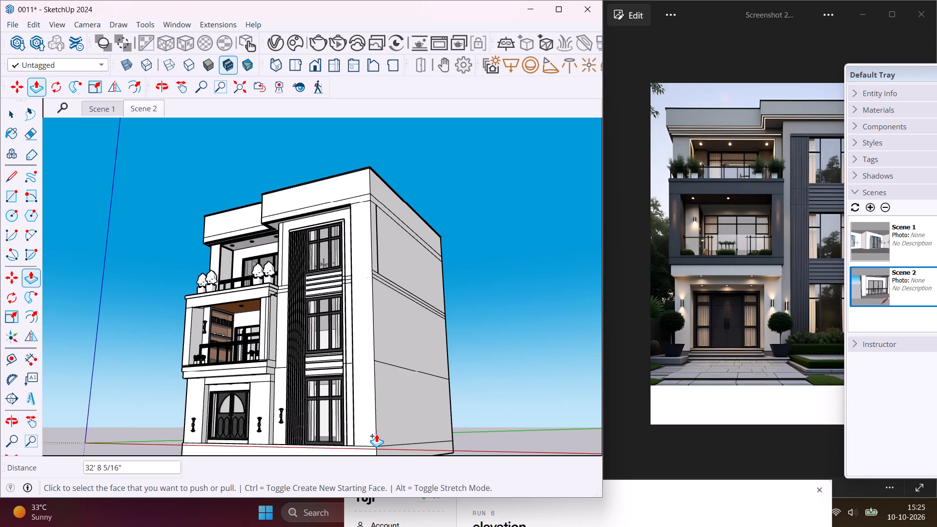
key("Escape")
key("space")
Examine the whole building from several angles, checking the side walls, roof parapet, balconies and base.
middle_click_drag(174, 410, 248, 431)
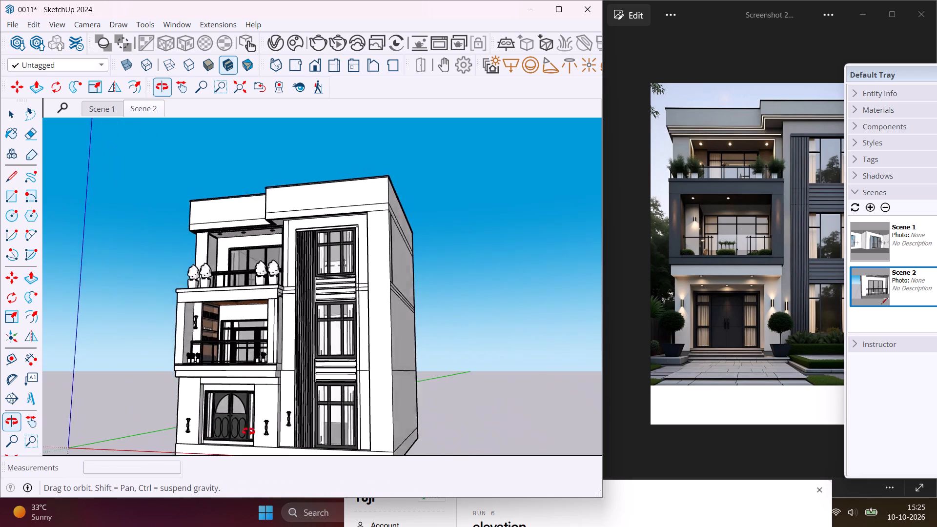
middle_click_drag(248, 431, 129, 474)
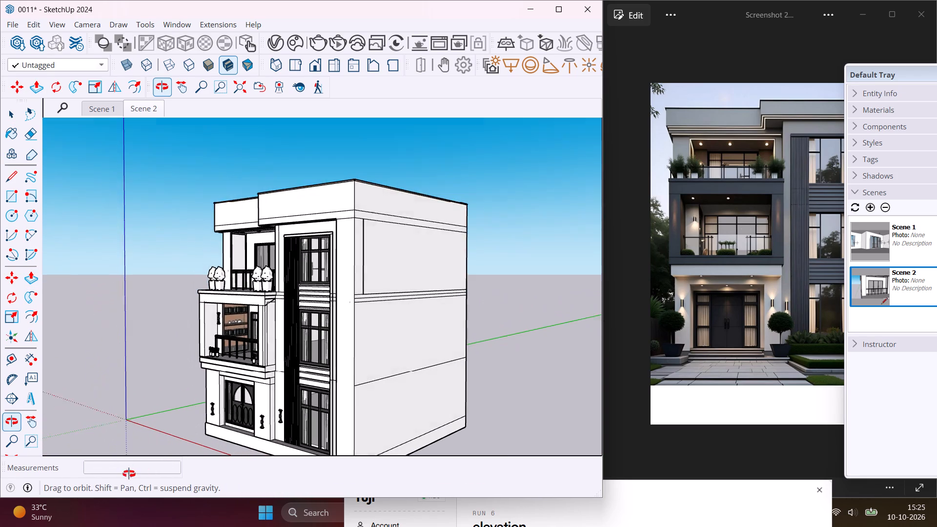
middle_click_drag(129, 474, 128, 474)
middle_click_drag(186, 415, 154, 453)
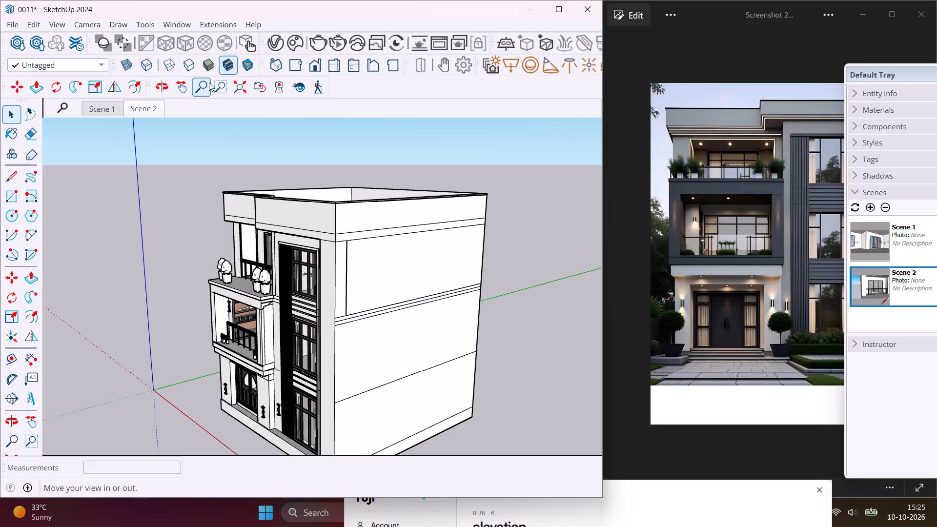
left_click(175, 90)
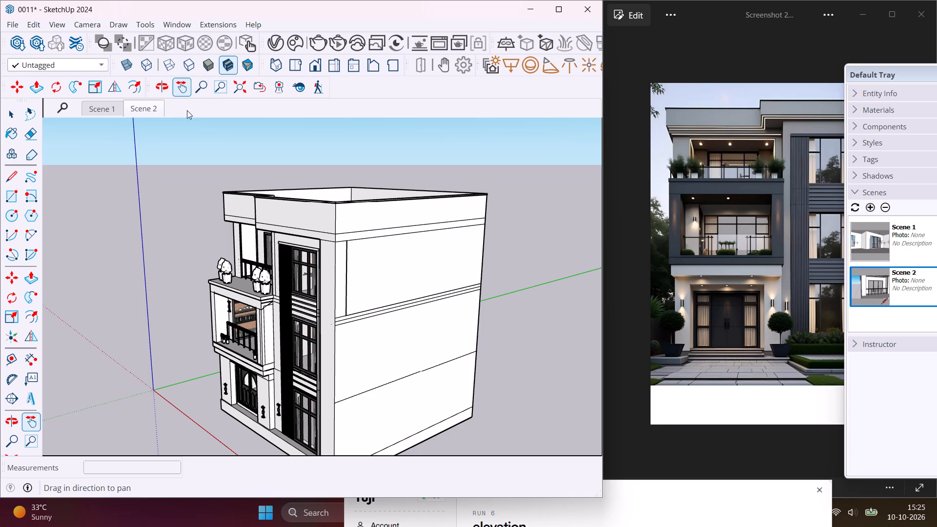
left_click_drag(221, 372, 321, 343)
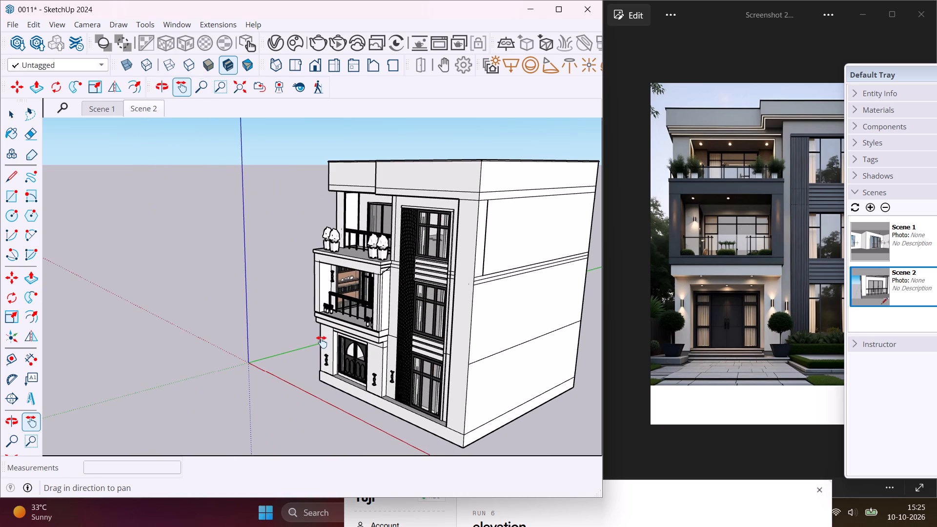
middle_click_drag(322, 342, 545, 352)
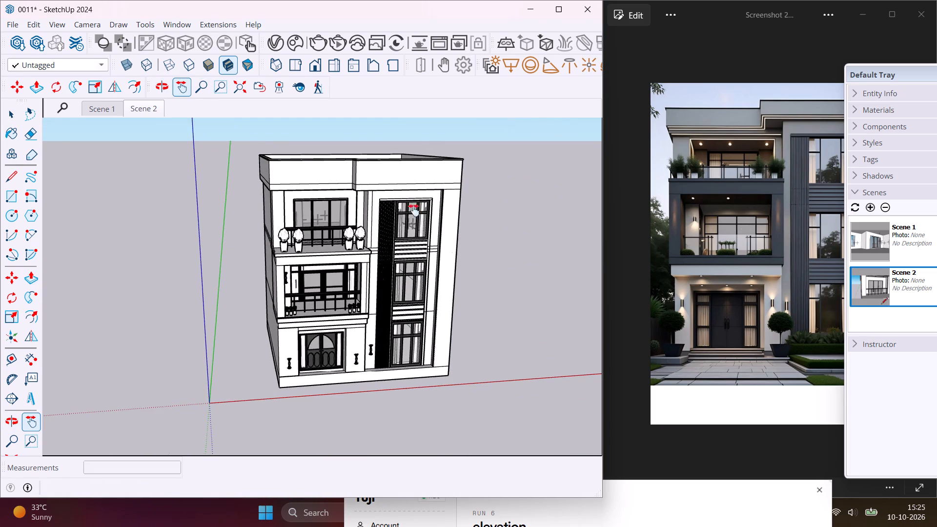
scroll(401, 164, "up", 10)
middle_click_drag(401, 164, 546, 157)
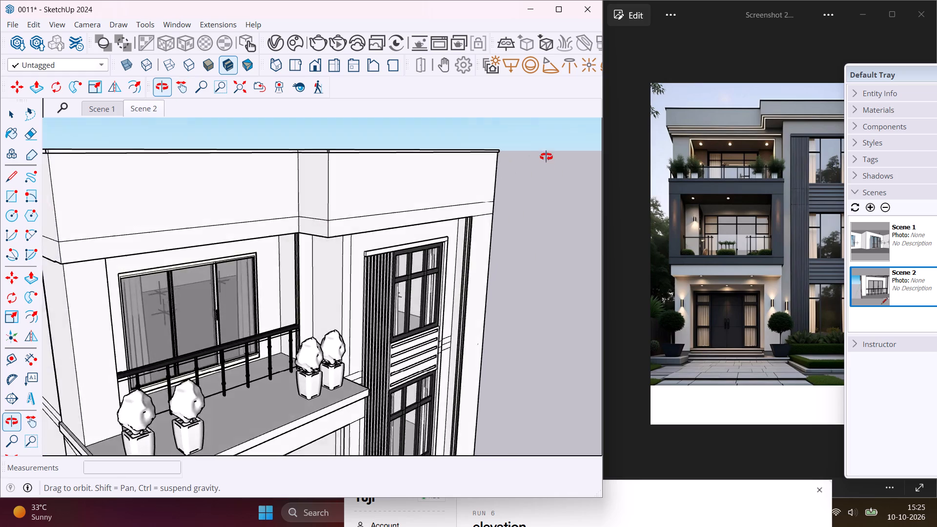
middle_click_drag(546, 157, 500, 171)
scroll(440, 182, "down", 5)
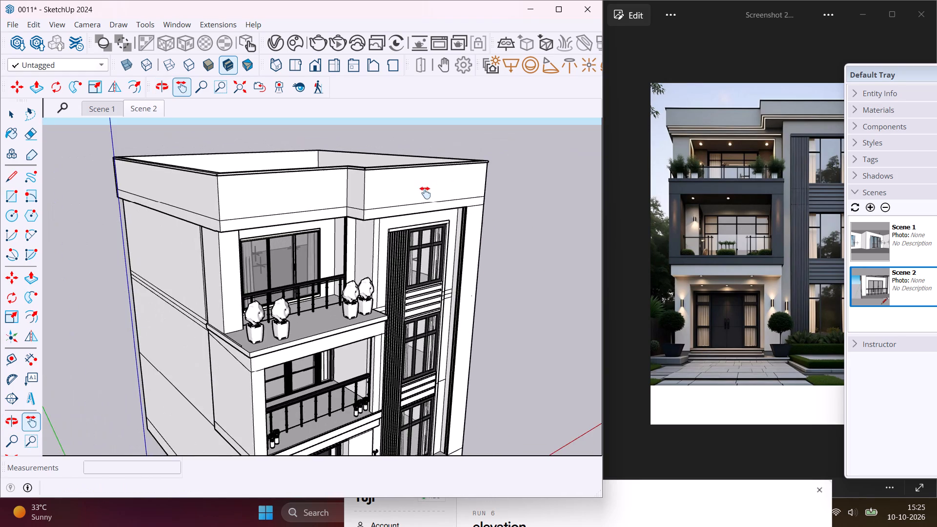
scroll(419, 211, "down", 3)
middle_click_drag(457, 367, 387, 295)
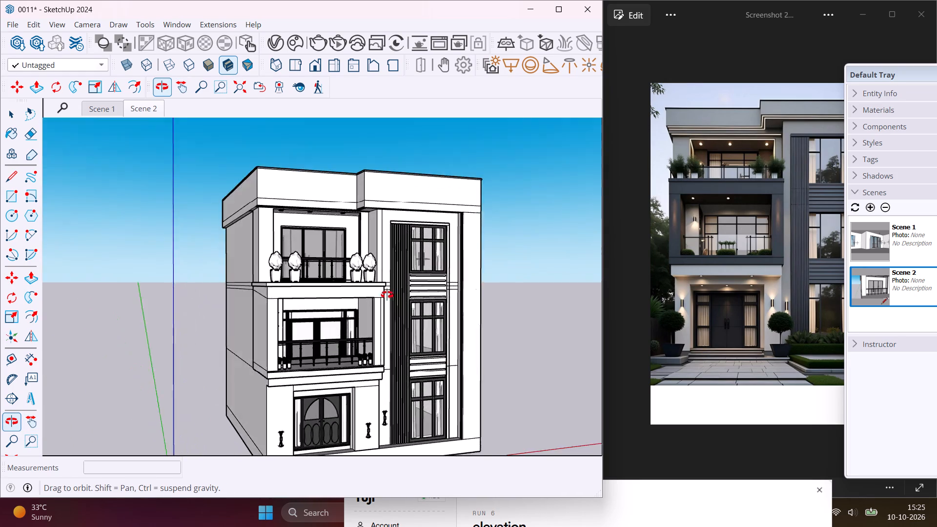
middle_click_drag(387, 295, 380, 278)
scroll(373, 207, "up", 4)
middle_click_drag(373, 207, 325, 223)
scroll(325, 214, "down", 5)
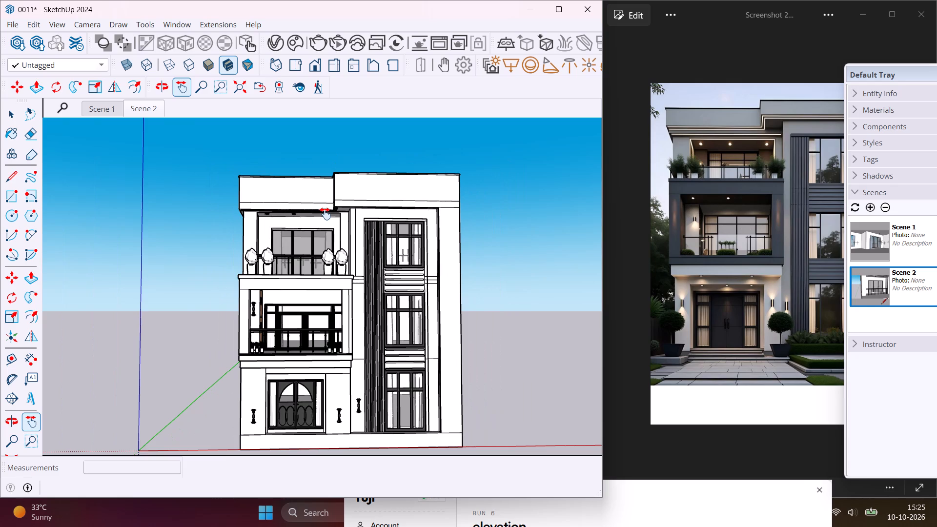
scroll(325, 214, "down", 3)
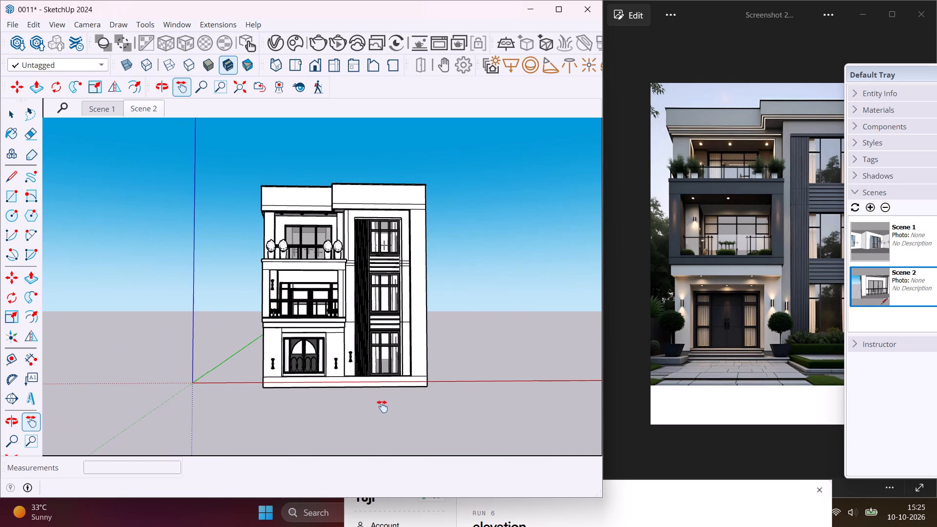
key("Escape")
key("space")
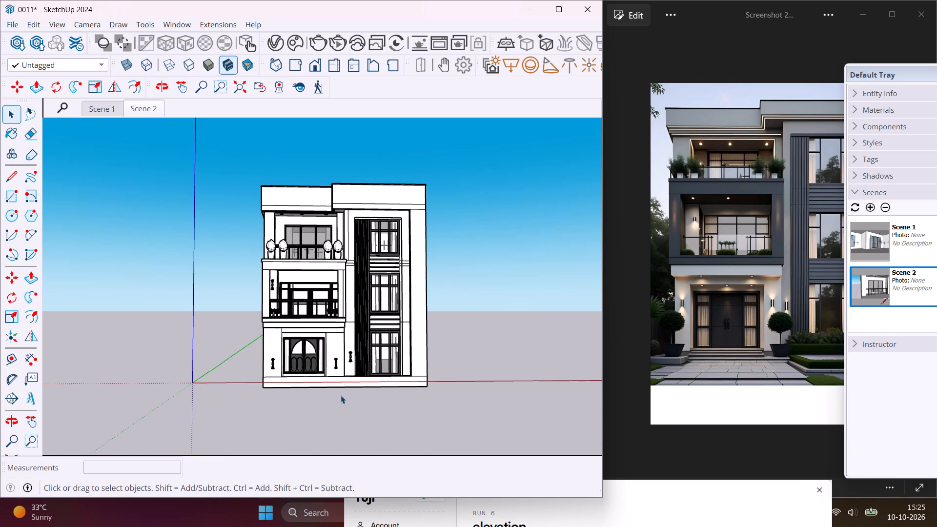
Examine the front of the base below the entrance door up close.
middle_click_drag(342, 397, 345, 432)
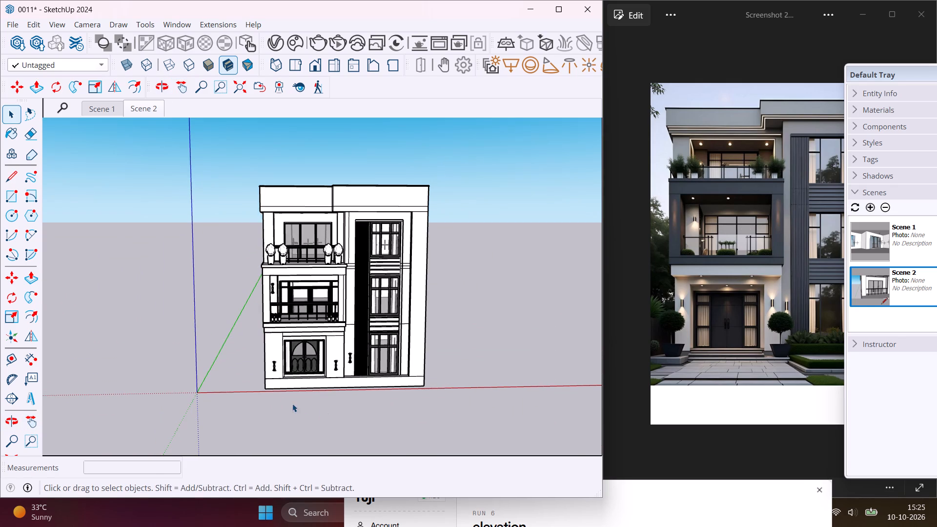
scroll(277, 399, "up", 3)
middle_click_drag(277, 399, 267, 424)
scroll(270, 411, "up", 7)
middle_click_drag(324, 399, 297, 402)
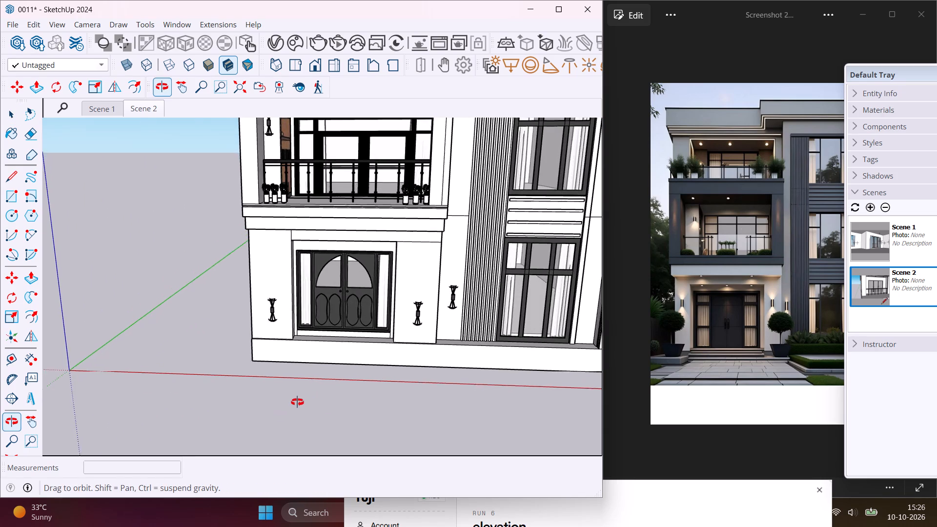
middle_click_drag(297, 402, 291, 402)
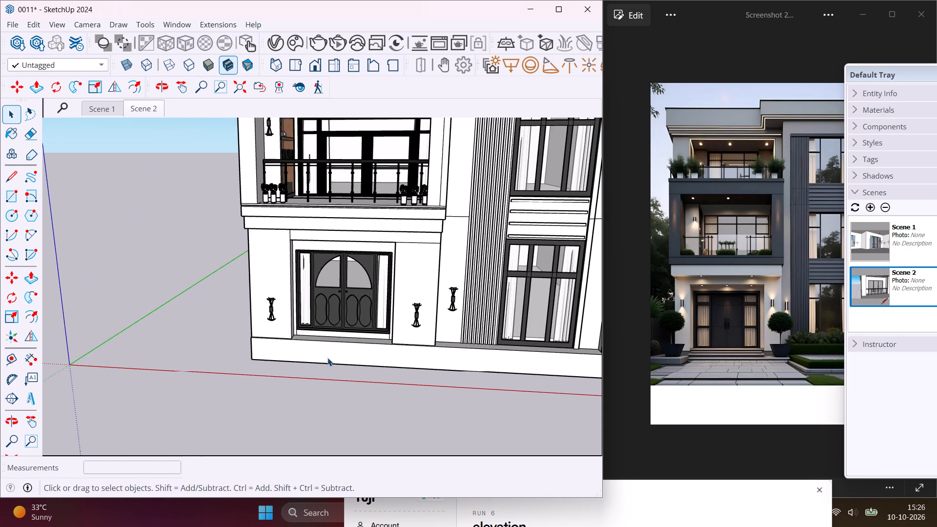
scroll(326, 350, "up", 7)
middle_click_drag(326, 350, 406, 330)
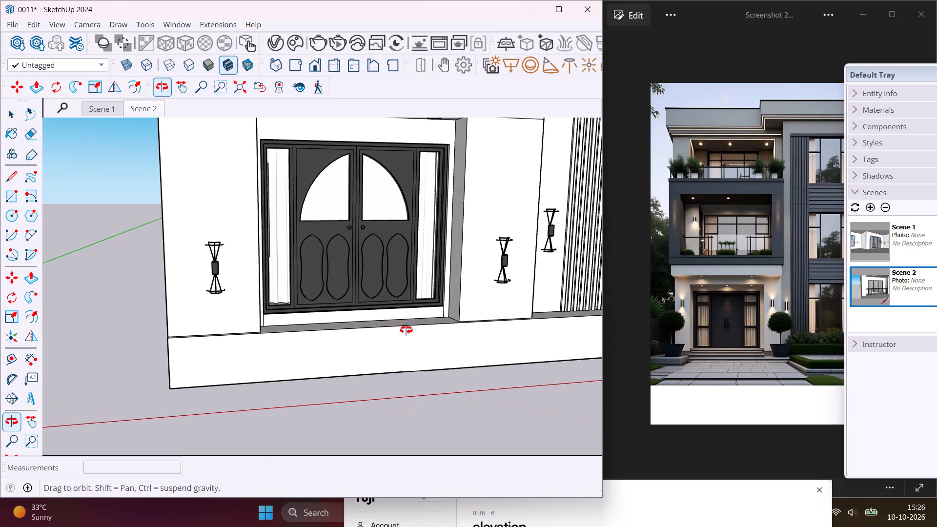
middle_click_drag(406, 330, 410, 330)
scroll(401, 337, "up", 2)
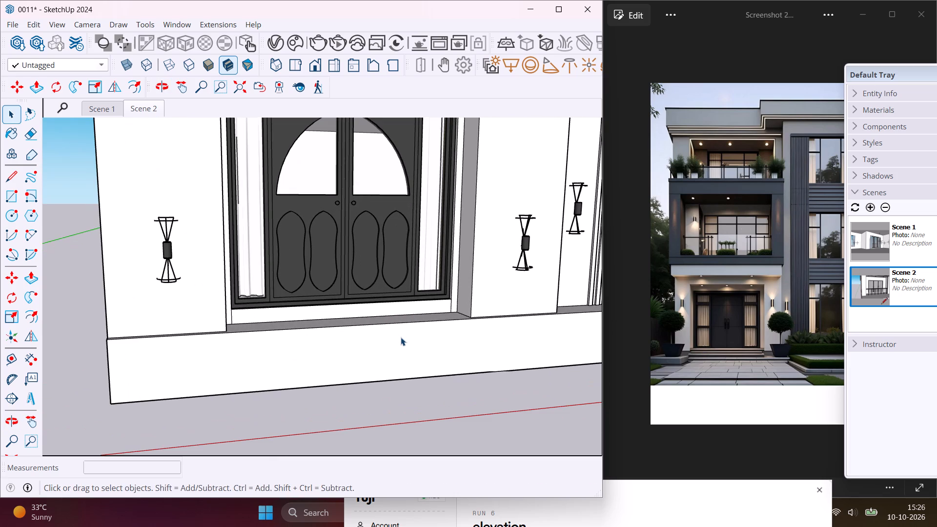
middle_click_drag(401, 337, 441, 340)
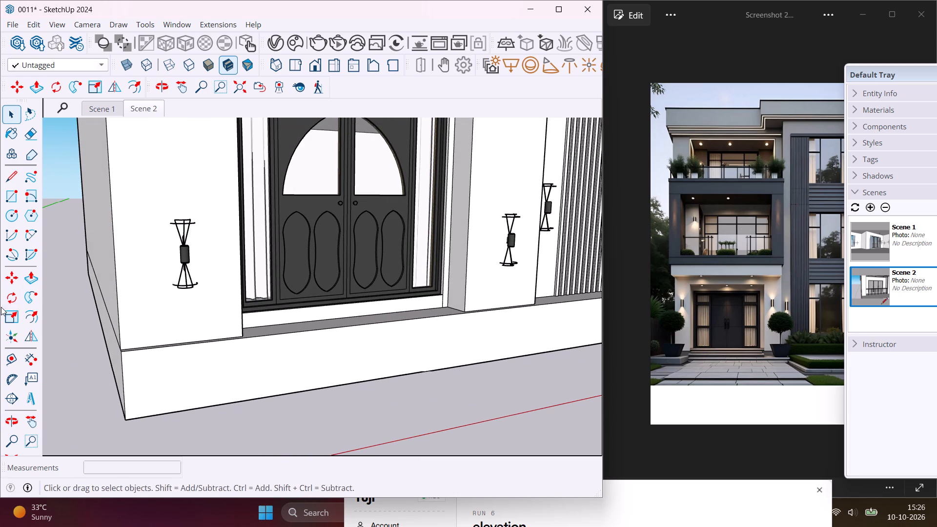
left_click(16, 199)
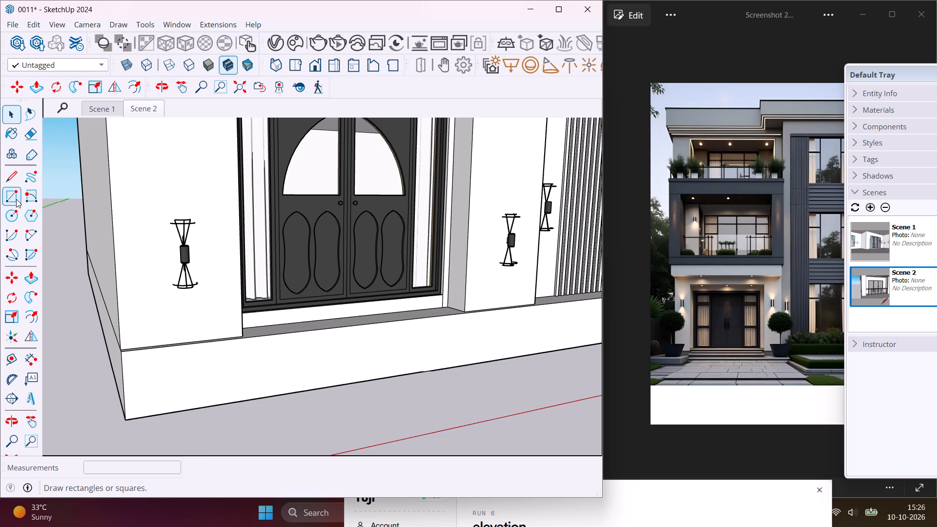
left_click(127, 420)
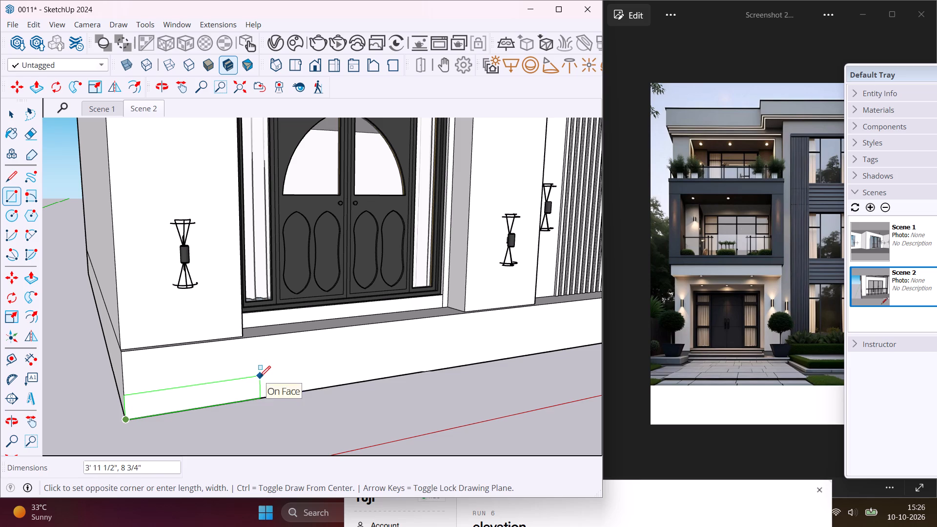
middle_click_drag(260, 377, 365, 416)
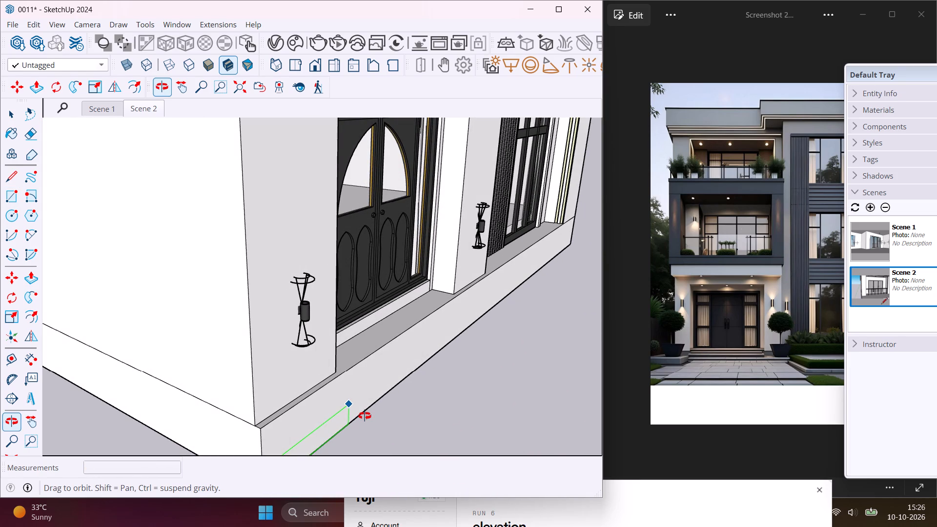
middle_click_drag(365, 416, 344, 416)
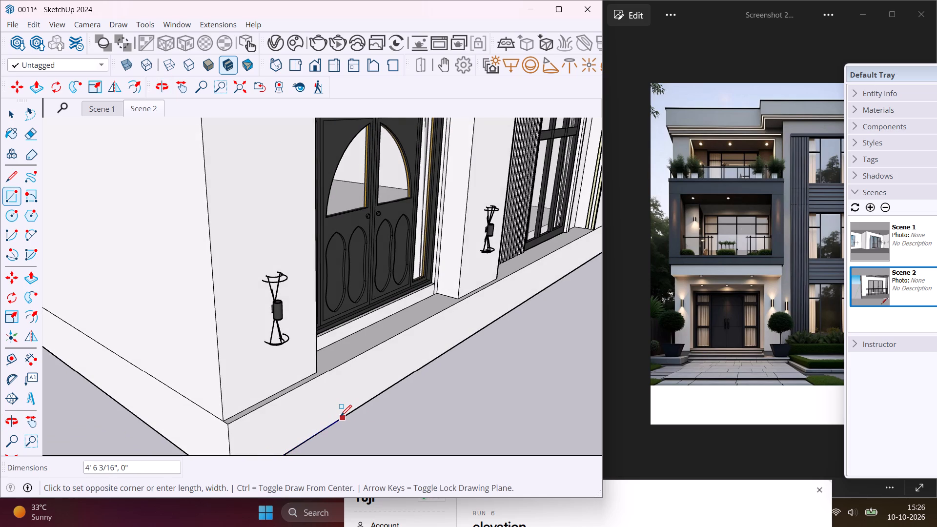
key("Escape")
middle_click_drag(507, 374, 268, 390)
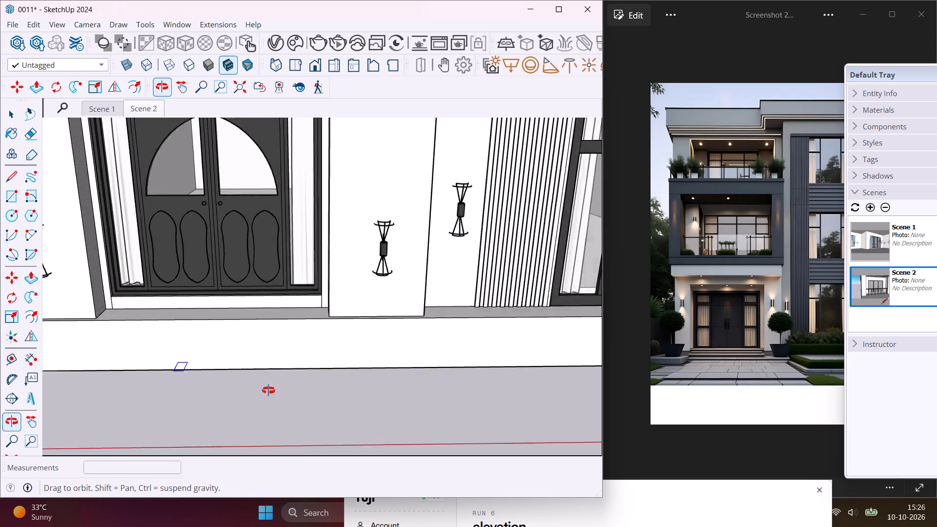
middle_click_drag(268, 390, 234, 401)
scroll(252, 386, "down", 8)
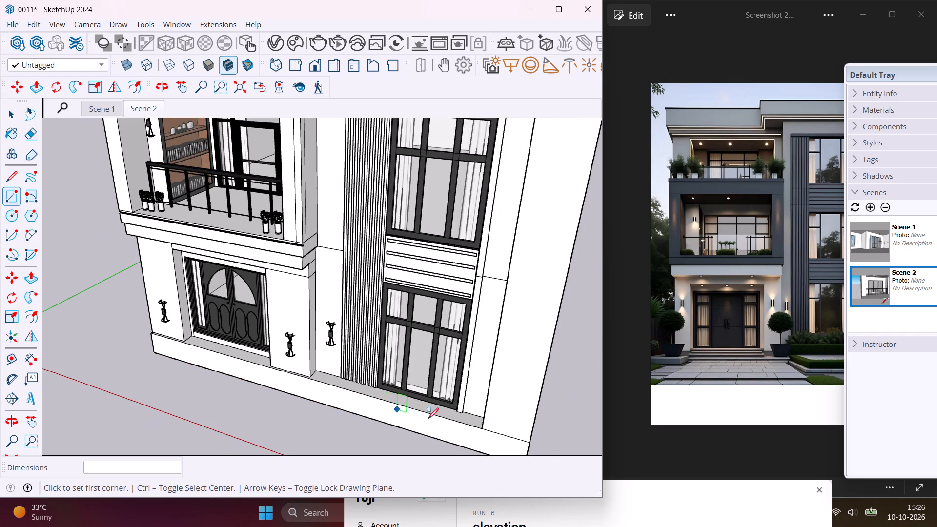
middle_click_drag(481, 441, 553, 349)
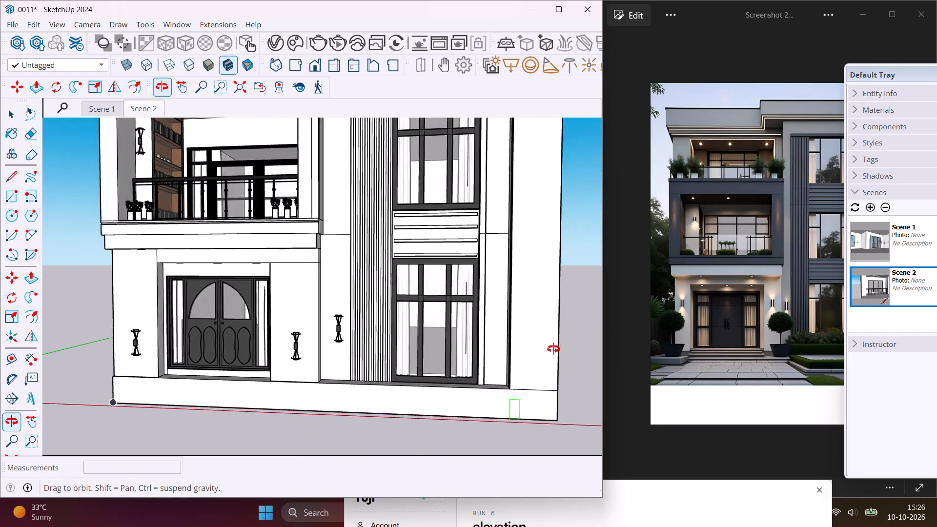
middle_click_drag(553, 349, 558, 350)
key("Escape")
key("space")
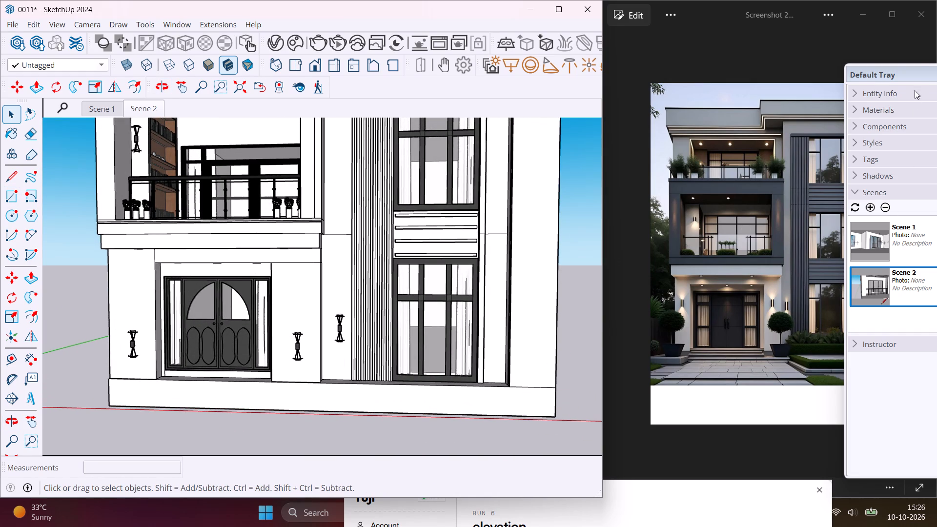
Reposition the floating Default Tray lower down to uncover the upper part of the reference image.
left_click_drag(916, 70, 689, 303)
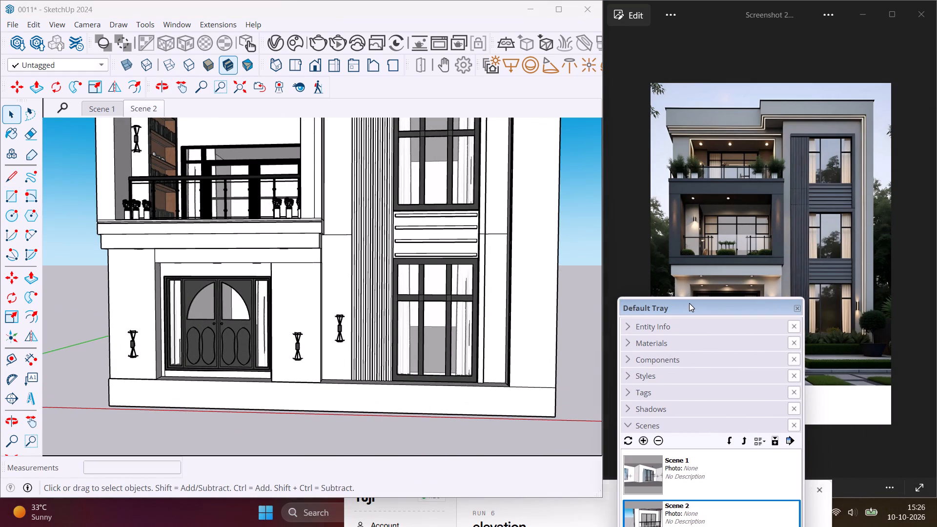
left_click_drag(689, 303, 771, 306)
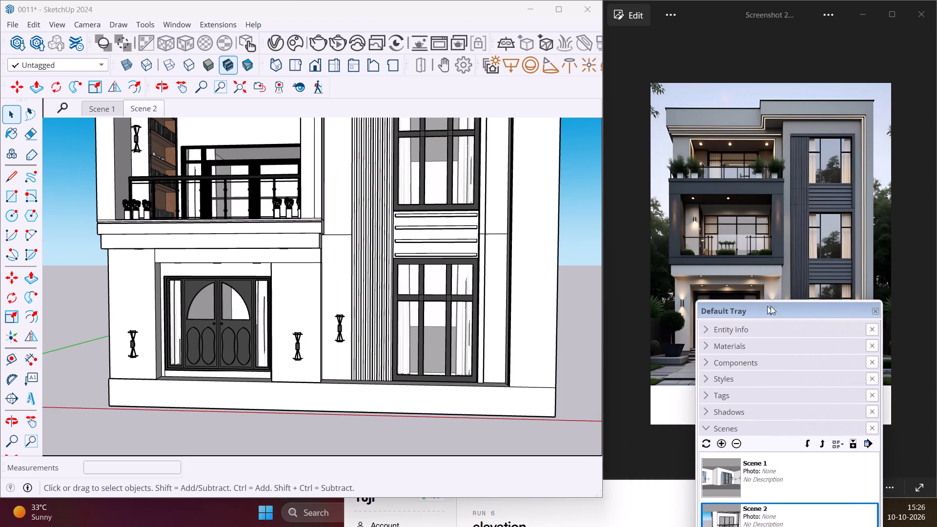
left_click_drag(771, 306, 842, 207)
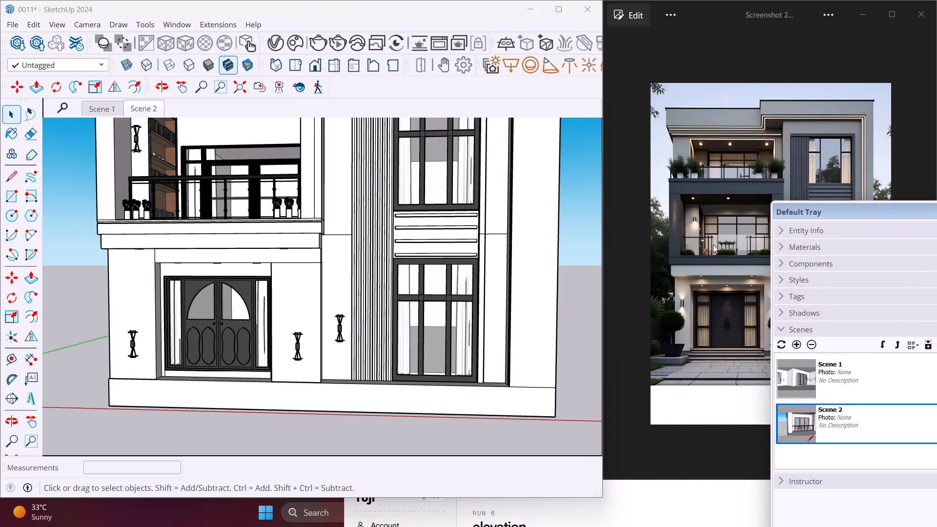
Draw a 2' vertical line down the base's front face where the window recess meets the right end wall.
scroll(330, 361, "up", 2)
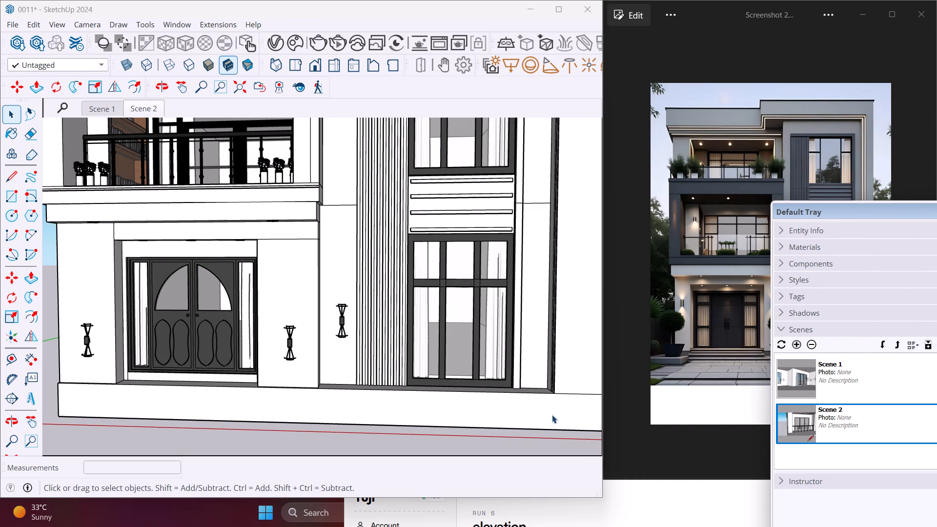
middle_click_drag(554, 411, 474, 371)
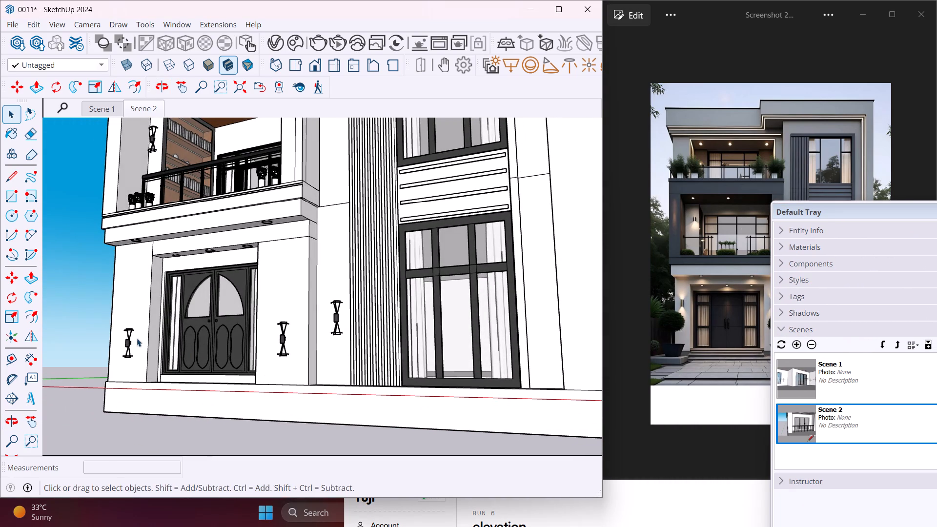
left_click(9, 185)
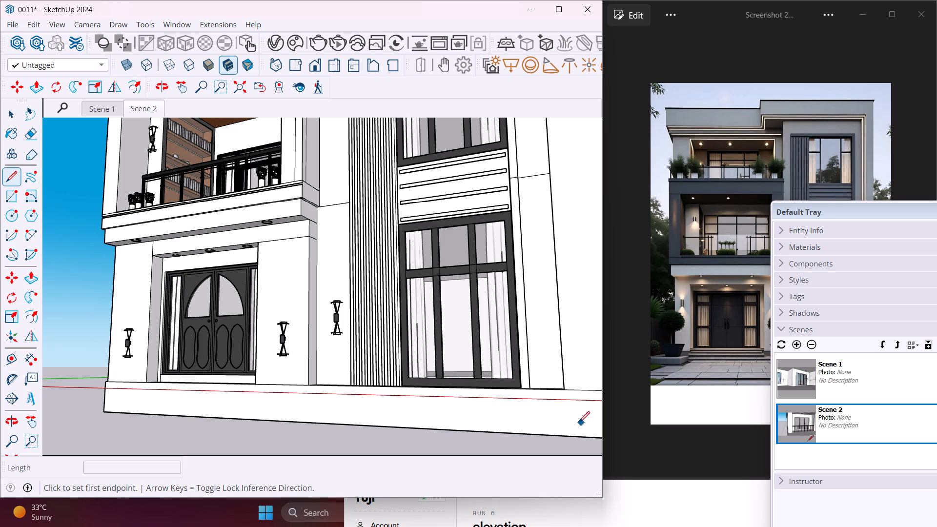
scroll(536, 390, "up", 7)
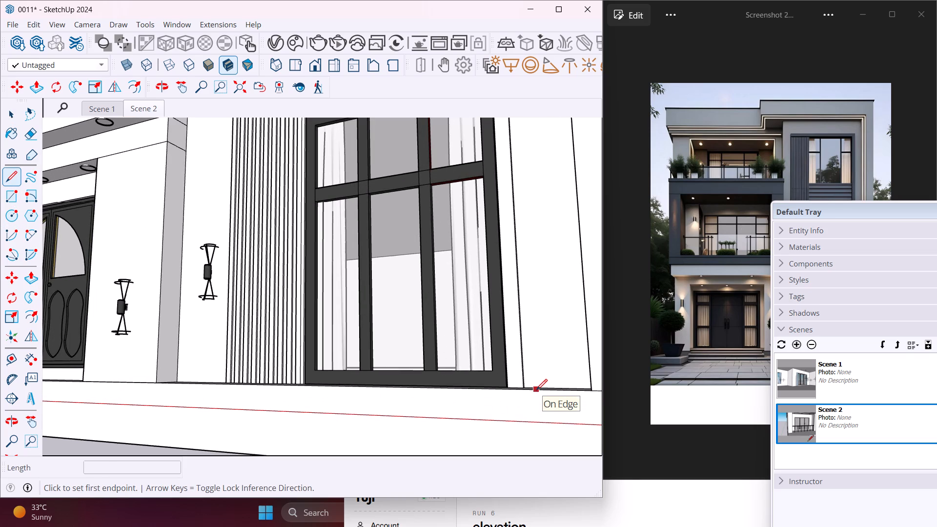
middle_click_drag(532, 390, 607, 419)
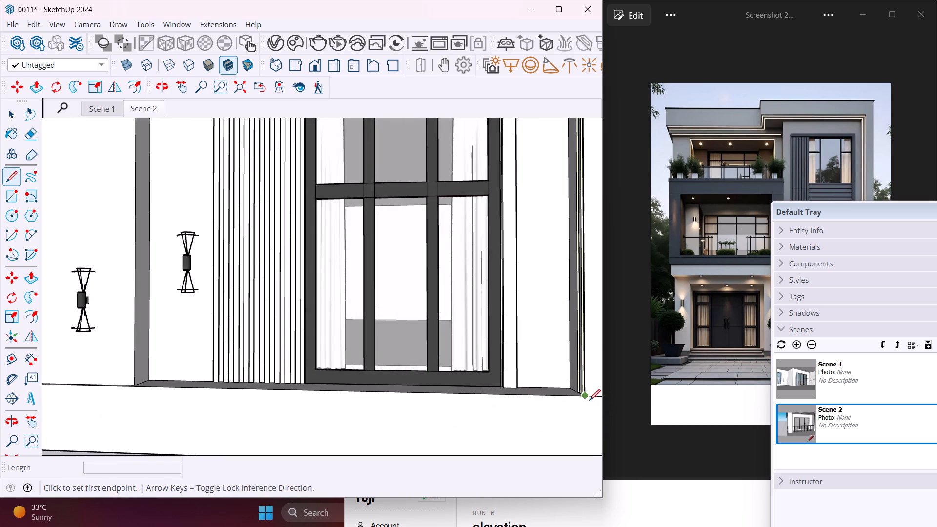
left_click(589, 400)
scroll(588, 422, "down", 4)
middle_click_drag(588, 422, 576, 359)
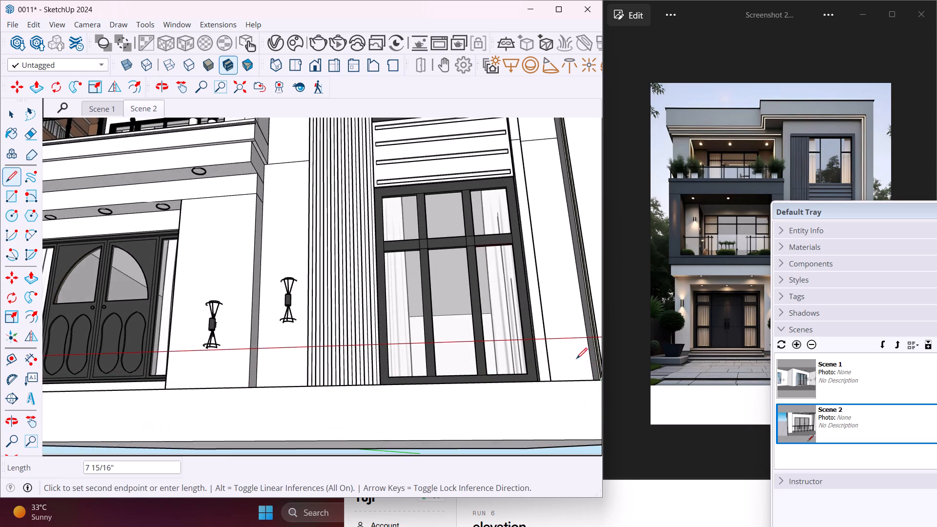
scroll(576, 359, "down", 6)
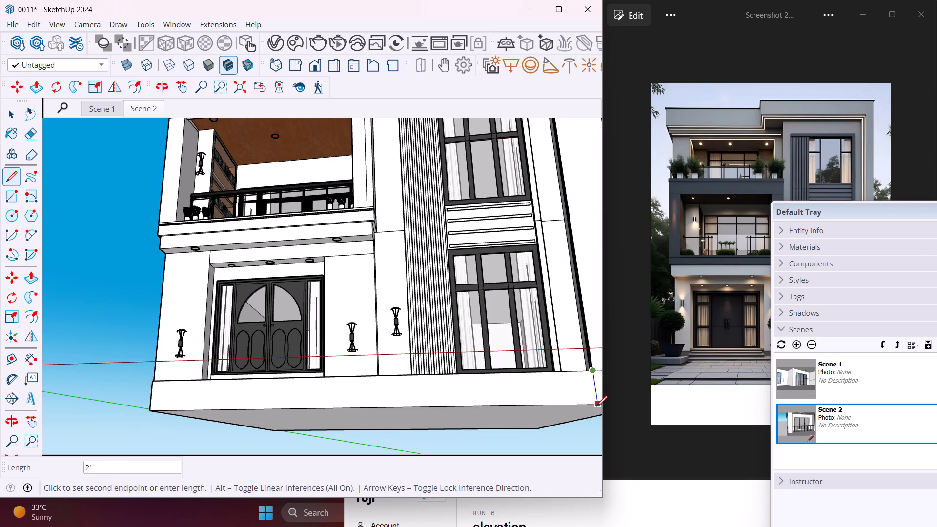
left_click(597, 406)
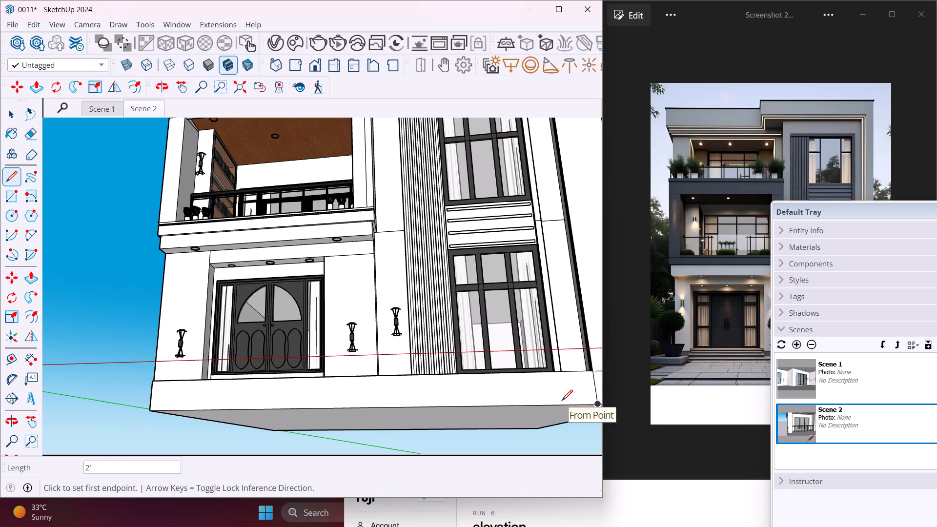
key("Escape")
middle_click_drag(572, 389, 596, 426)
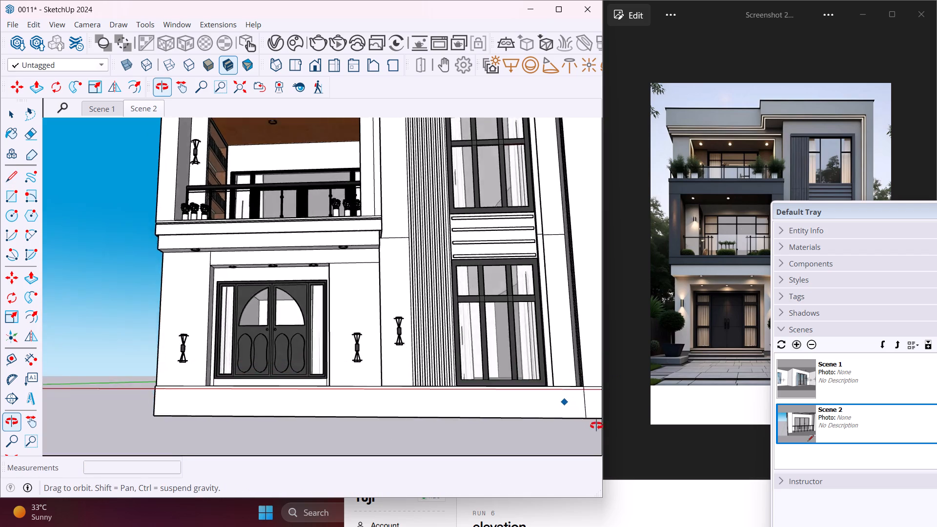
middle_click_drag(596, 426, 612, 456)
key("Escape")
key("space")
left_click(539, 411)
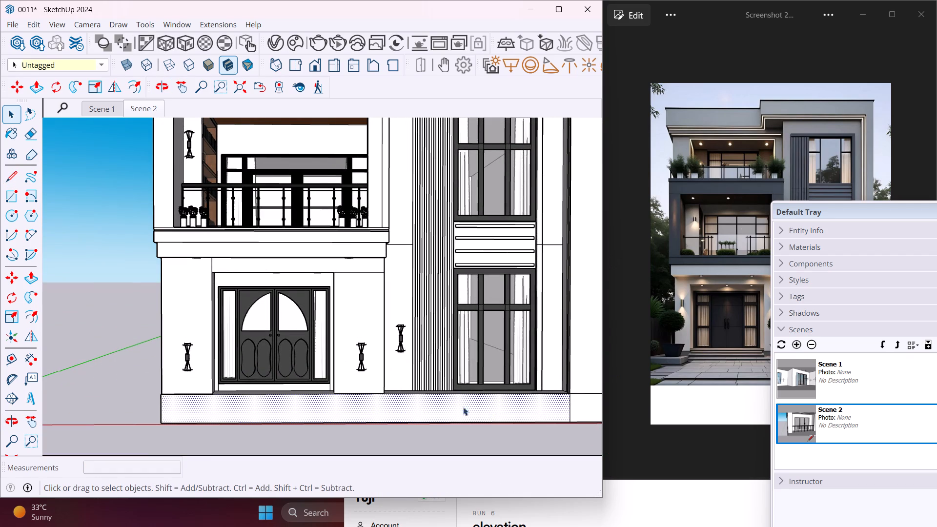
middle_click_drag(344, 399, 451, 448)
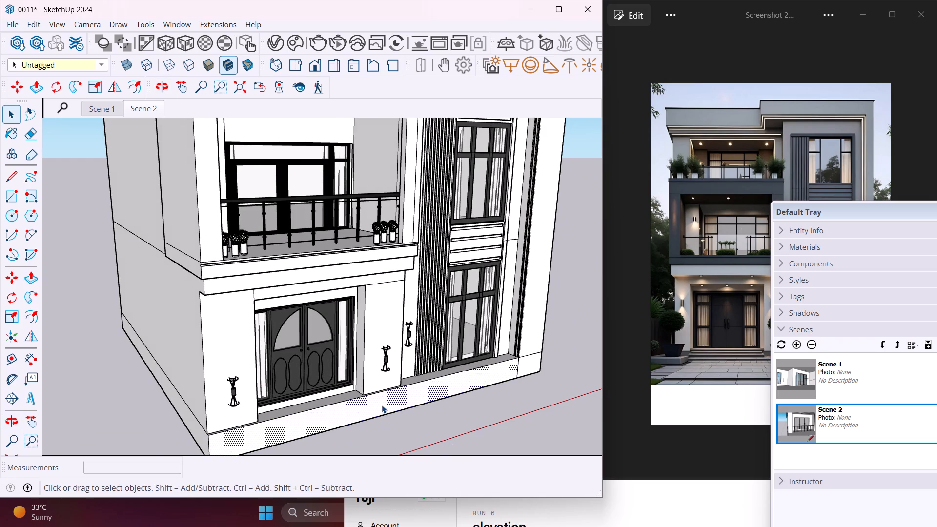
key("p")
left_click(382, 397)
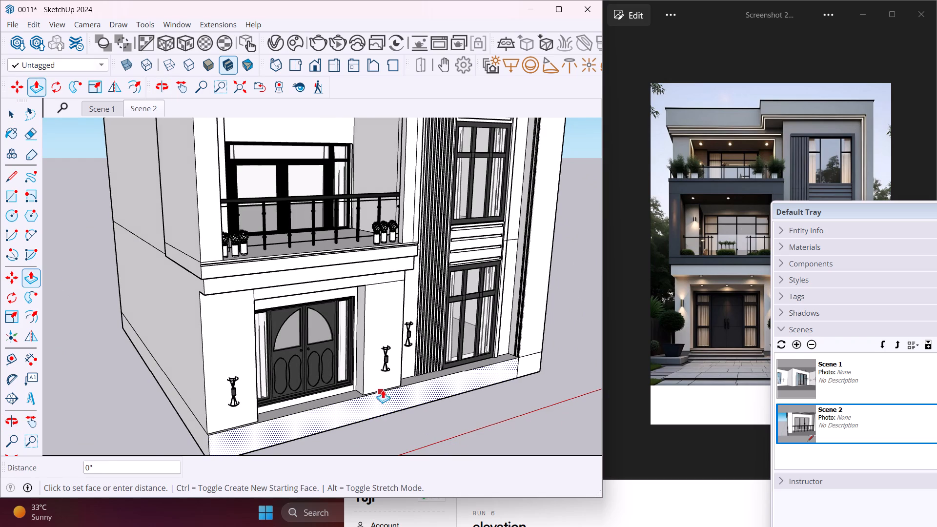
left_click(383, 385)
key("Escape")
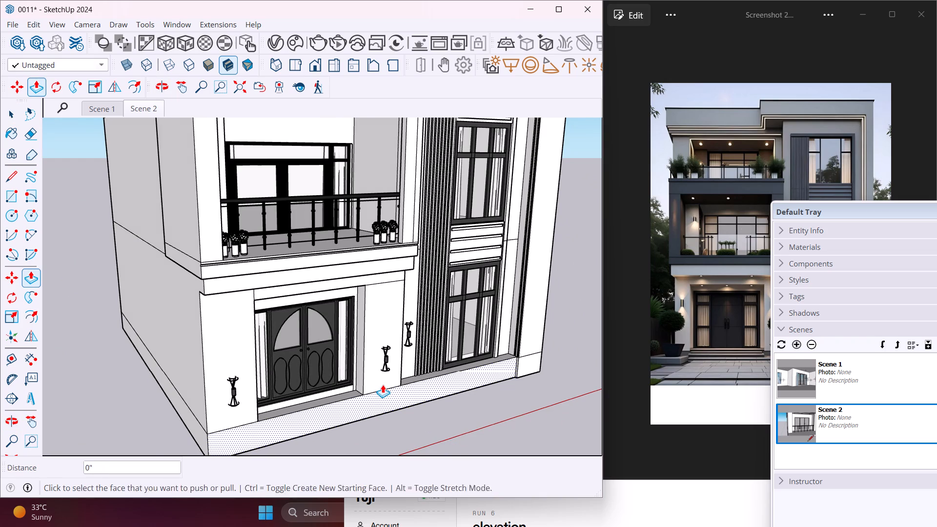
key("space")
Draw a 3' 6" by 2' rectangle on the base's front face beneath the wall left of the entrance.
middle_click_drag(366, 410, 303, 385)
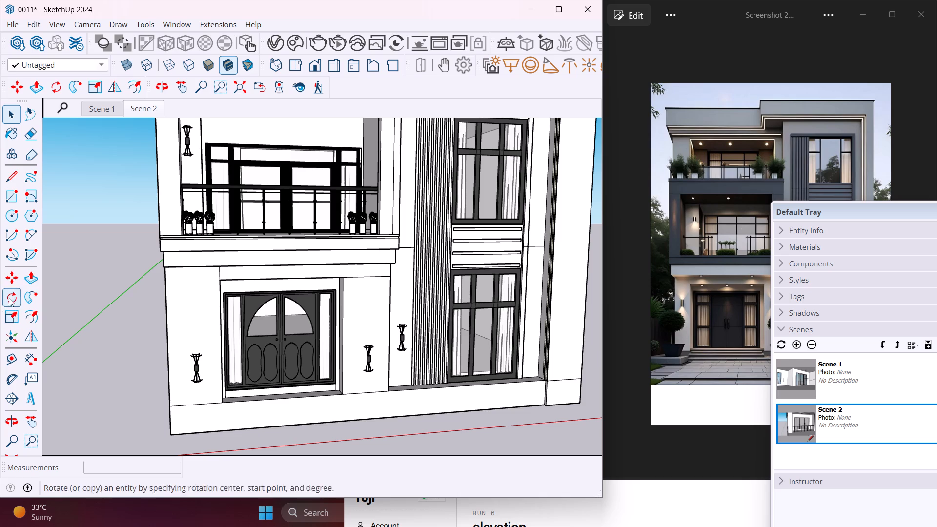
left_click(14, 203)
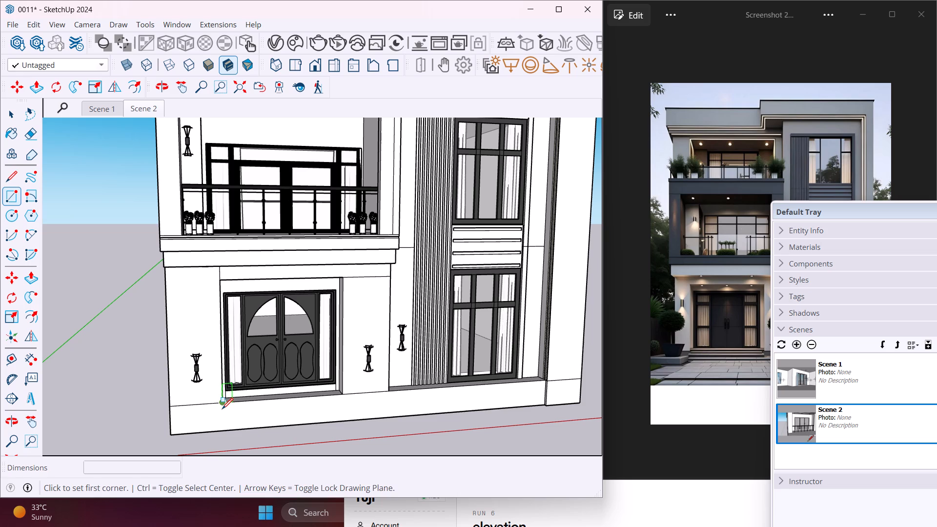
left_click(222, 405)
left_click(174, 436)
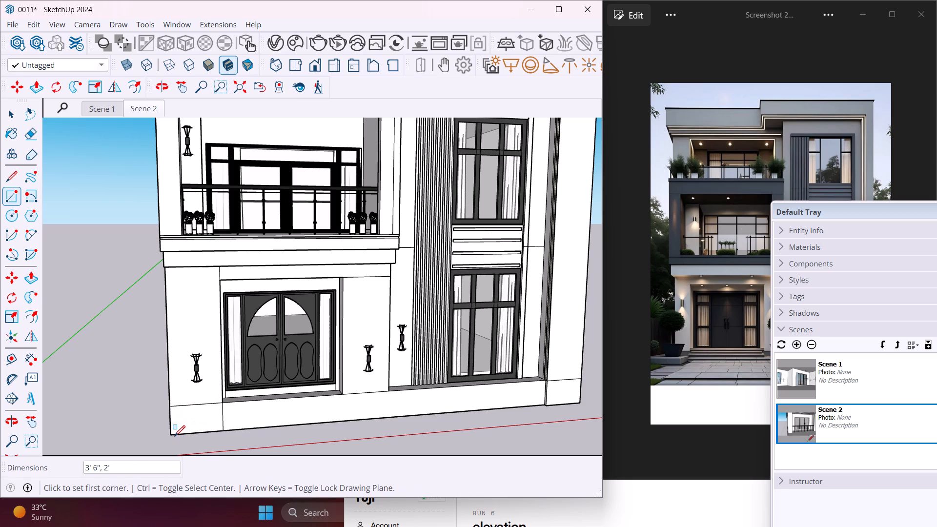
key("Escape")
key("space")
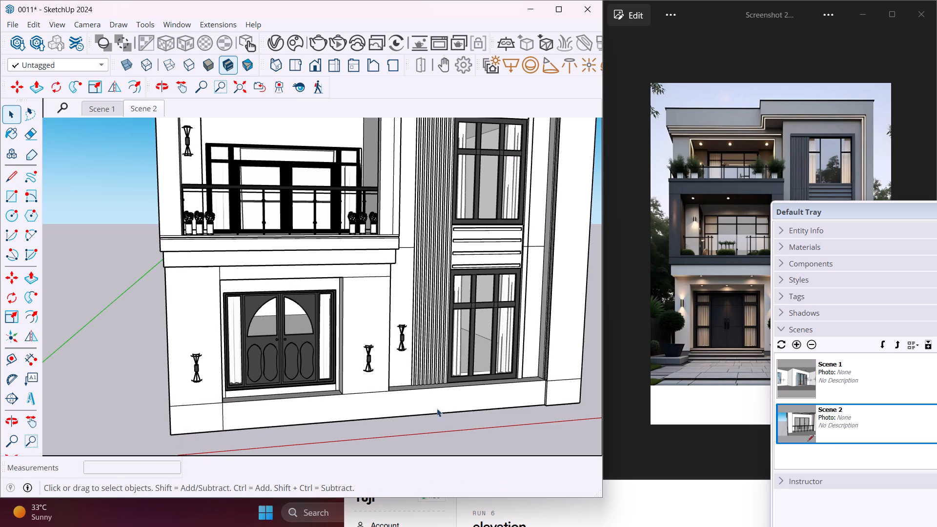
Reposition the floating Default Tray further down to uncover the entrance and planting in the reference image.
left_click_drag(895, 207, 904, 293)
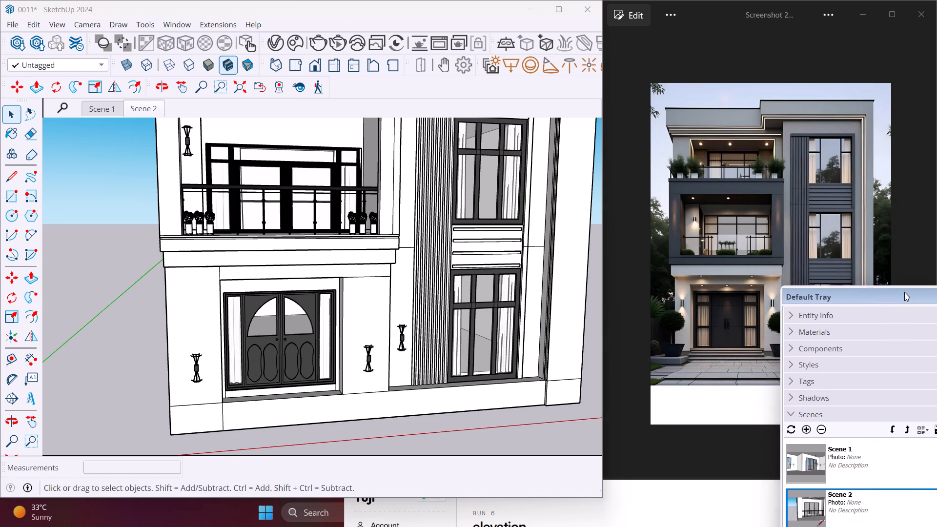
left_click_drag(904, 293, 885, 402)
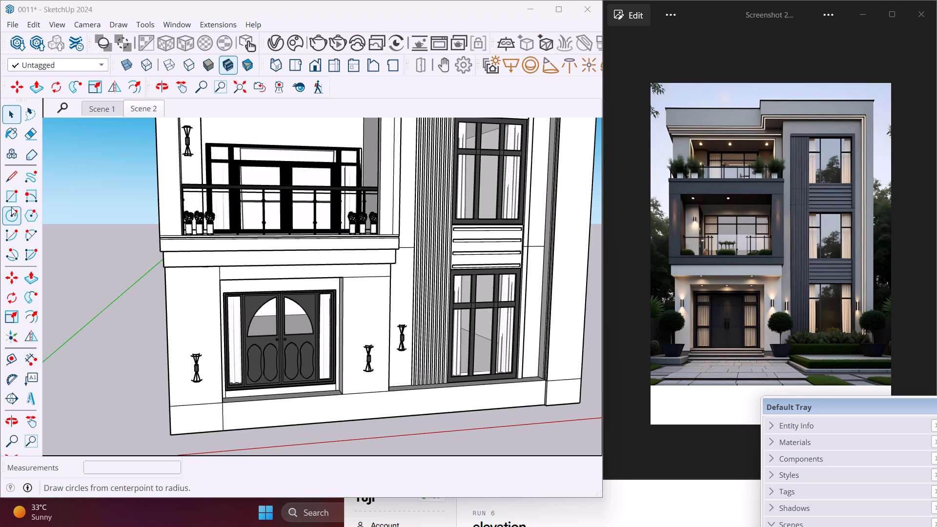
Split the rectangle left of the entrance with a 3' 6" horizontal line between its side midpoints.
left_click(16, 176)
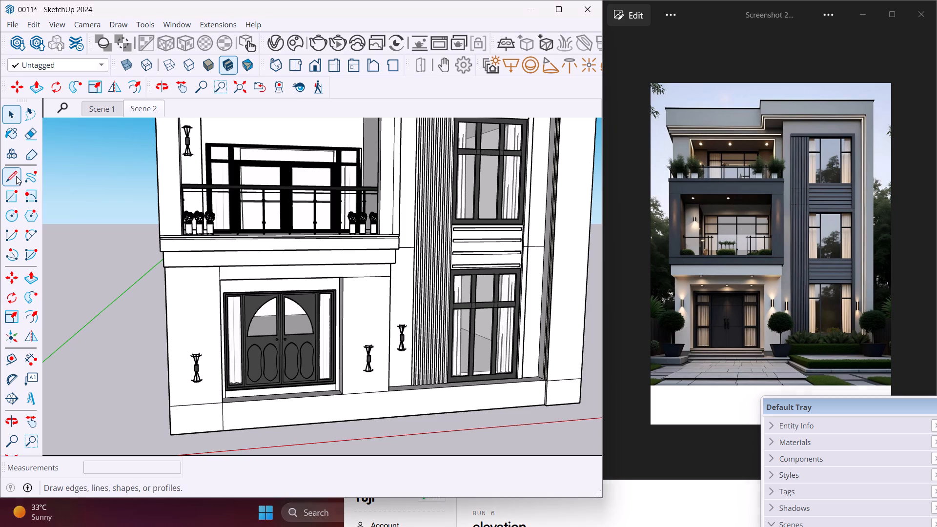
left_click(169, 422)
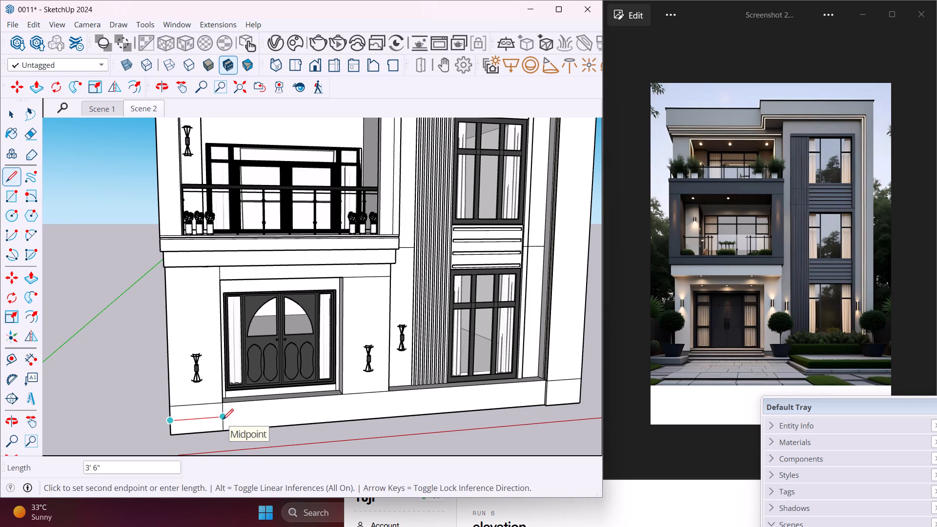
left_click(223, 420)
key("Escape")
key("space")
Push/Pull the lower half of the split base rectangle left of the entrance outward by 2'.
left_click(210, 424)
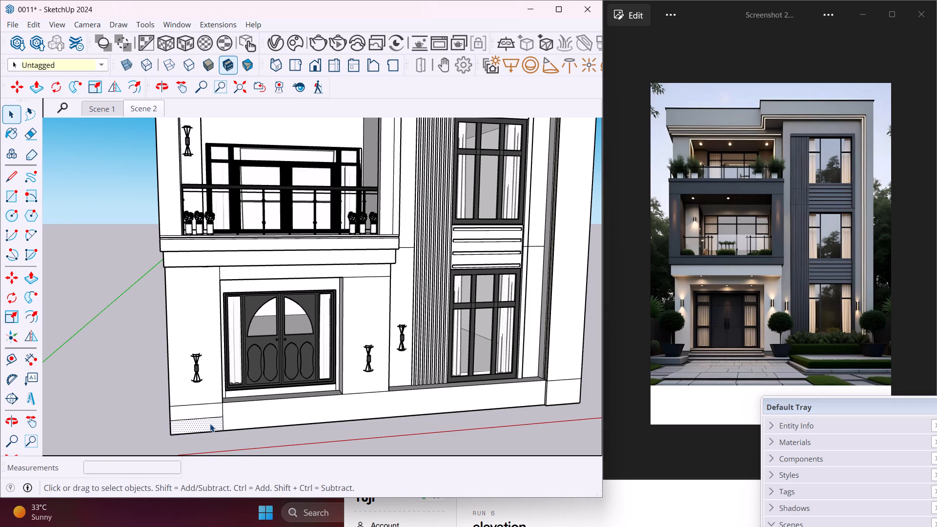
key("p")
left_click(210, 424)
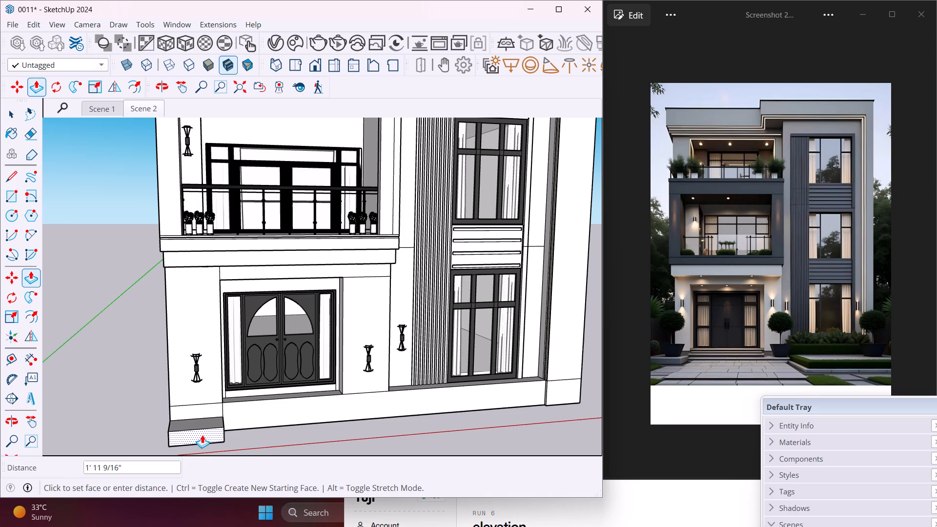
scroll(202, 435, "down", 4)
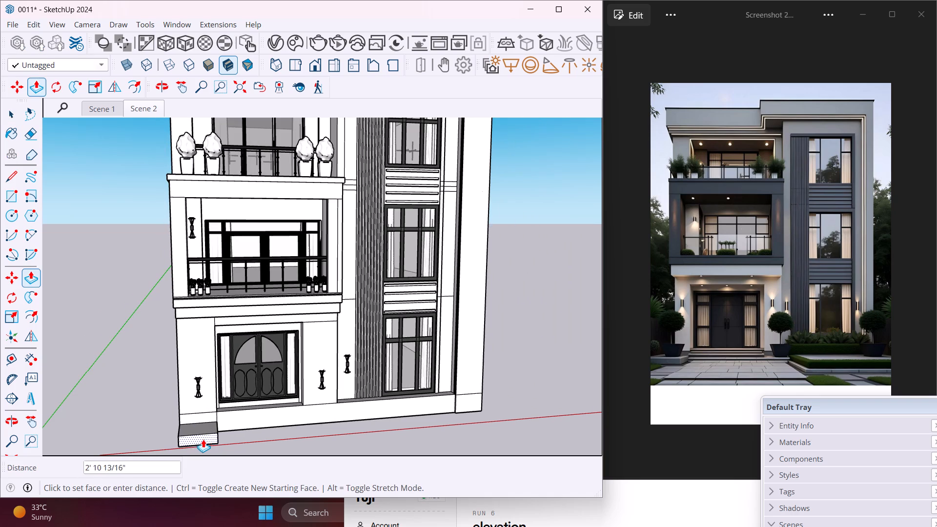
type("2'")
key("Return")
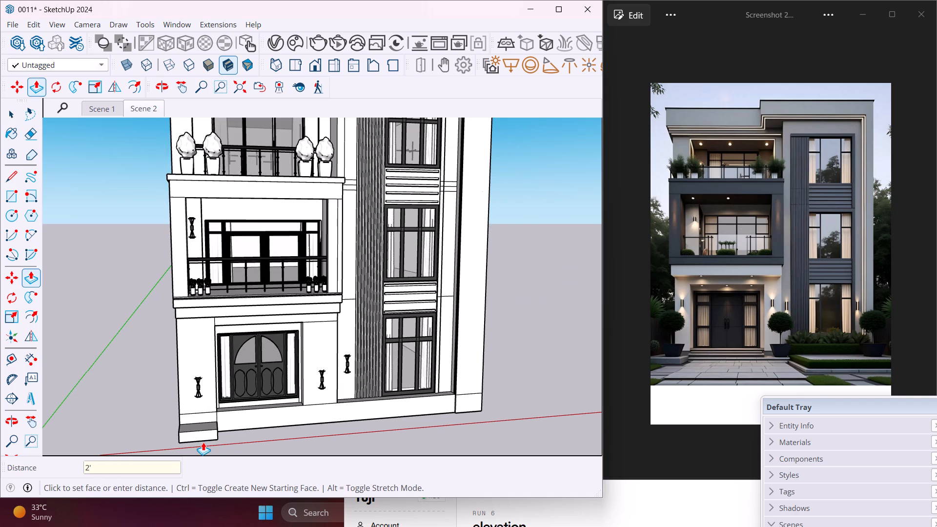
key("Escape")
key("space")
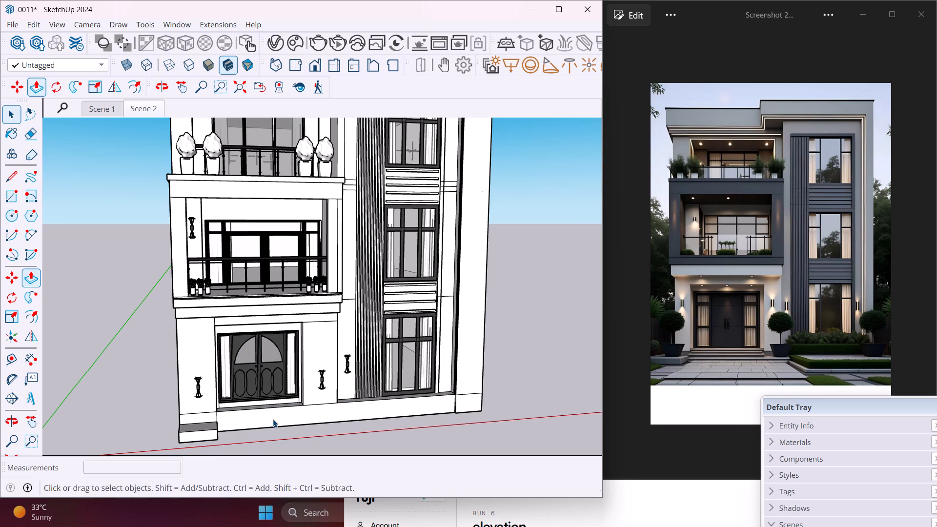
Draw a rectangle about 8' 6" by 2' on the base's front face directly beneath the entrance opening.
middle_click_drag(272, 419, 291, 369)
scroll(258, 413, "up", 4)
middle_click_drag(258, 413, 251, 416)
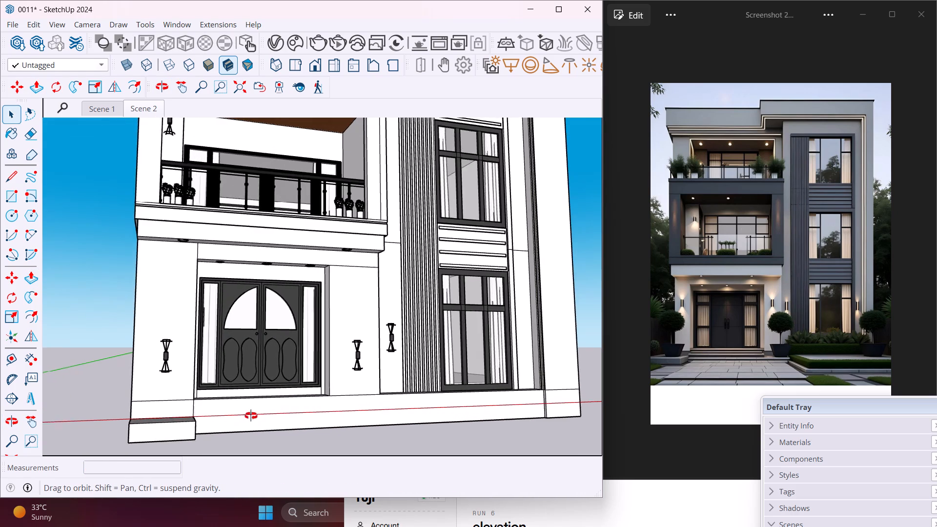
middle_click_drag(251, 416, 218, 422)
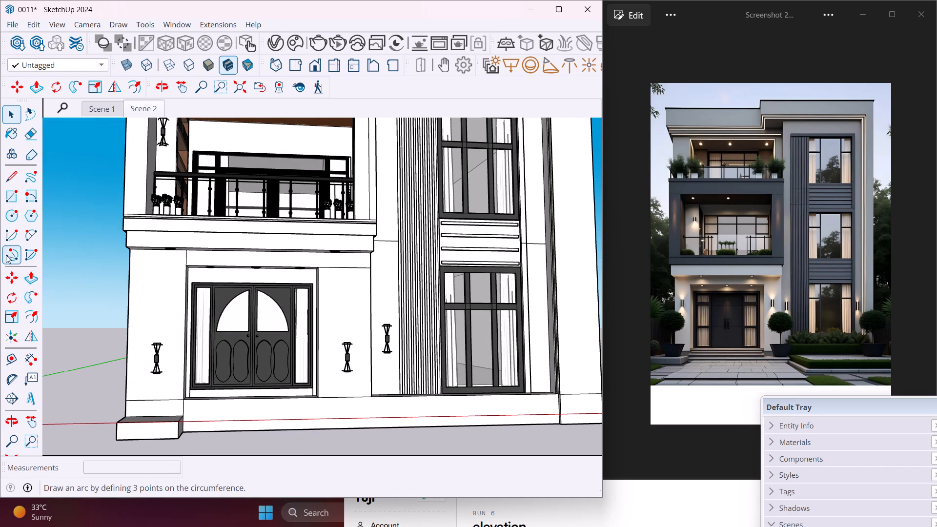
left_click(7, 200)
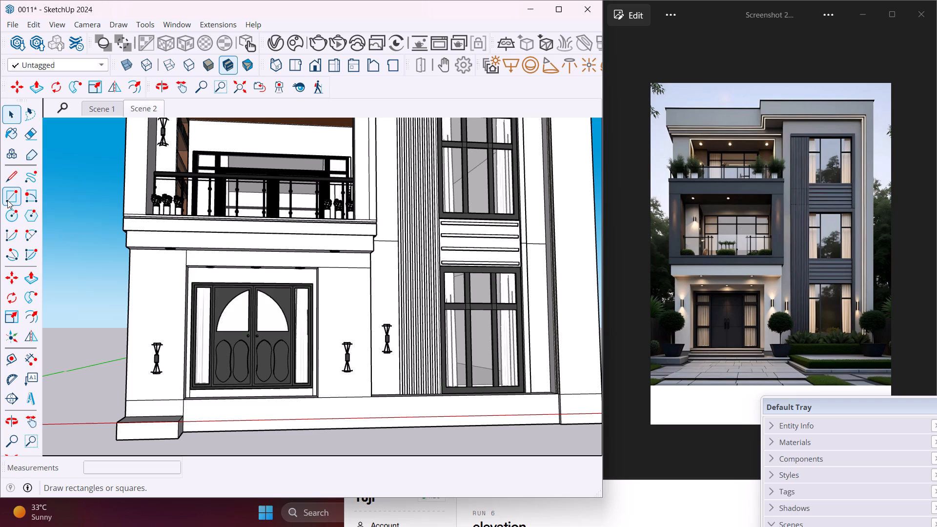
left_click(185, 398)
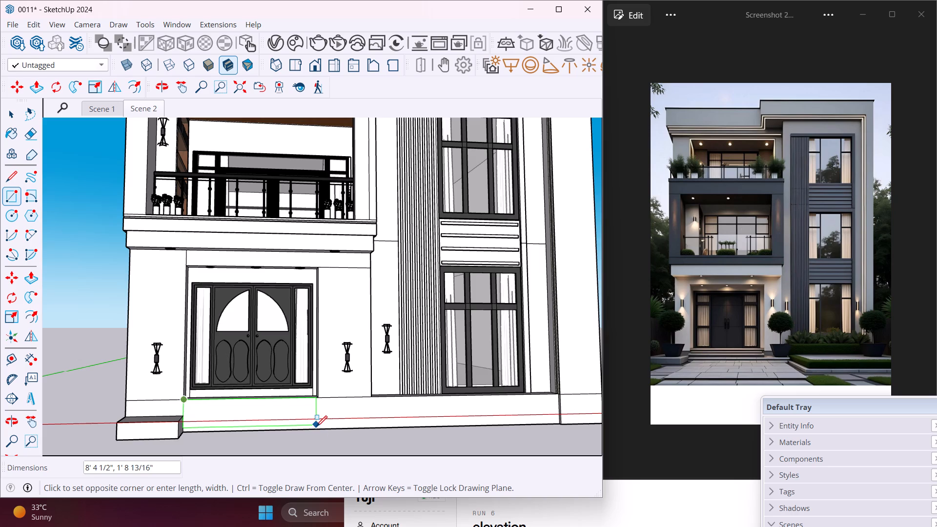
scroll(316, 426, "up", 9)
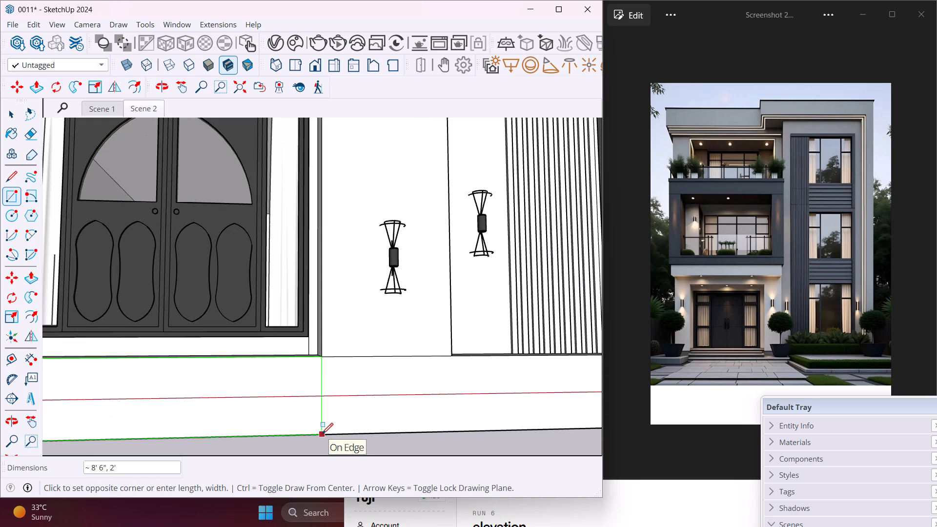
left_click(322, 434)
key("Escape")
key("space")
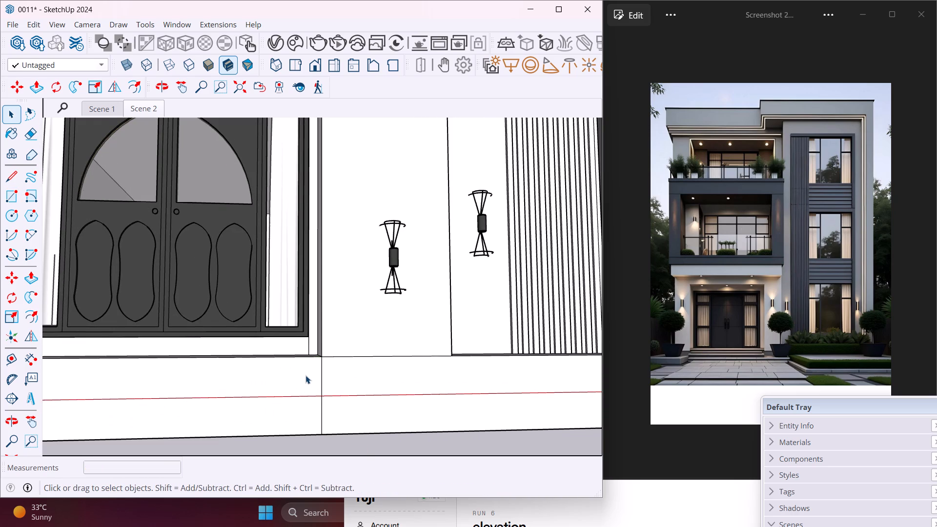
Push/Pull the rectangle on the base beneath the entrance doors outward by about 5".
middle_click_drag(308, 377, 338, 385)
scroll(334, 384, "down", 5)
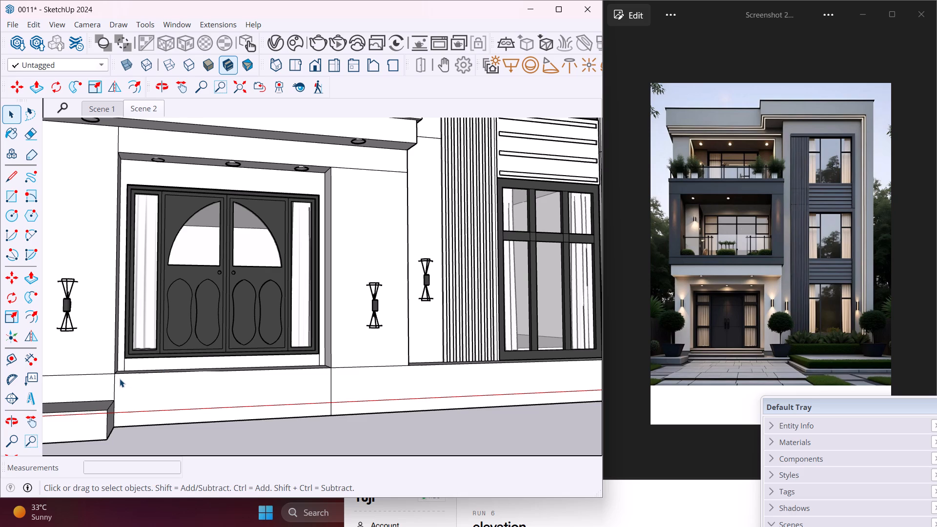
middle_click_drag(120, 379, 124, 400)
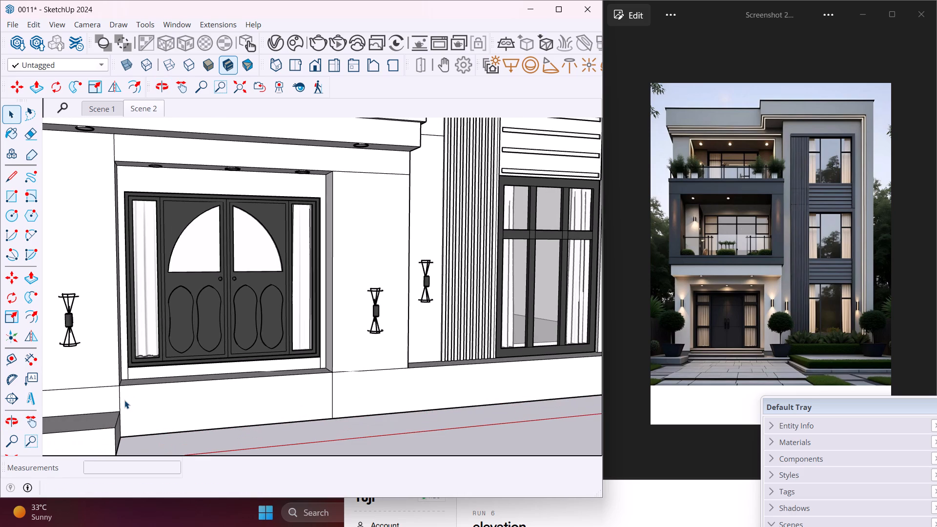
left_click(133, 406)
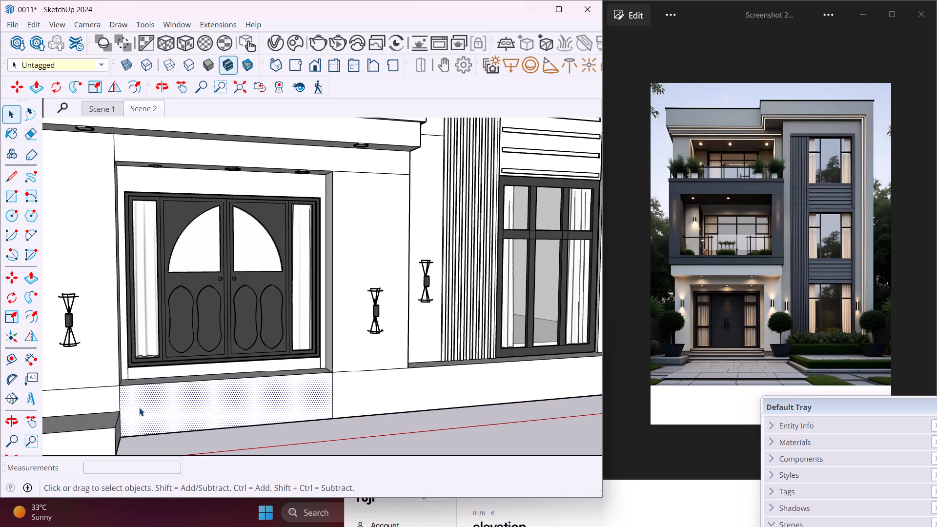
key("p")
left_click(139, 407)
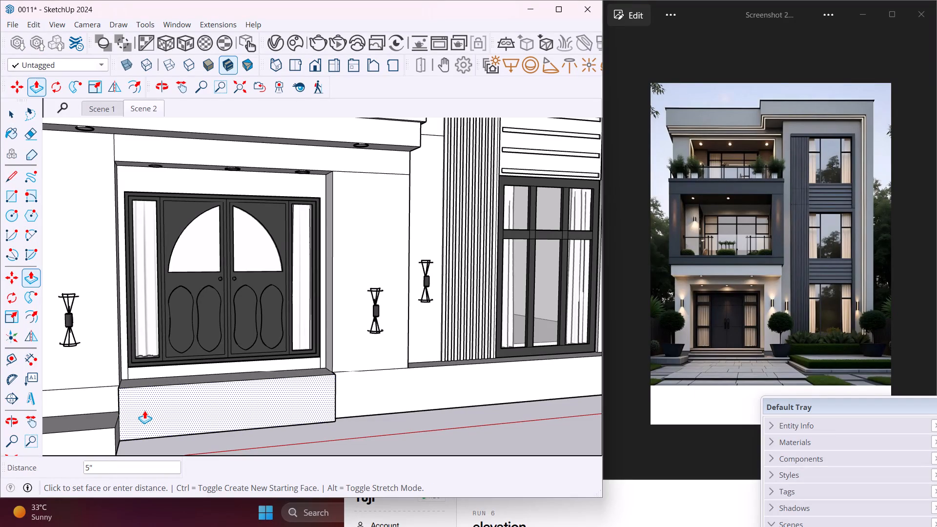
left_click(144, 410)
key("Escape")
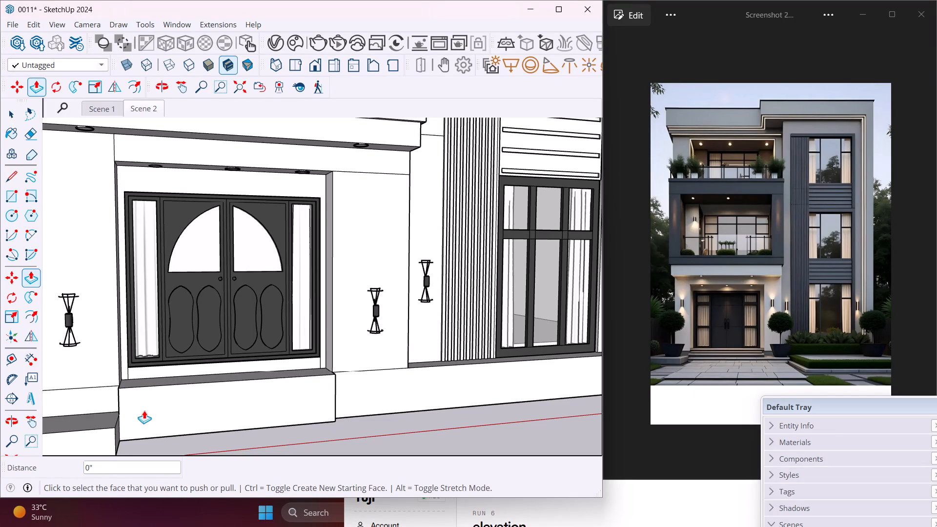
middle_click_drag(144, 410, 288, 408)
middle_click_drag(278, 414, 277, 414)
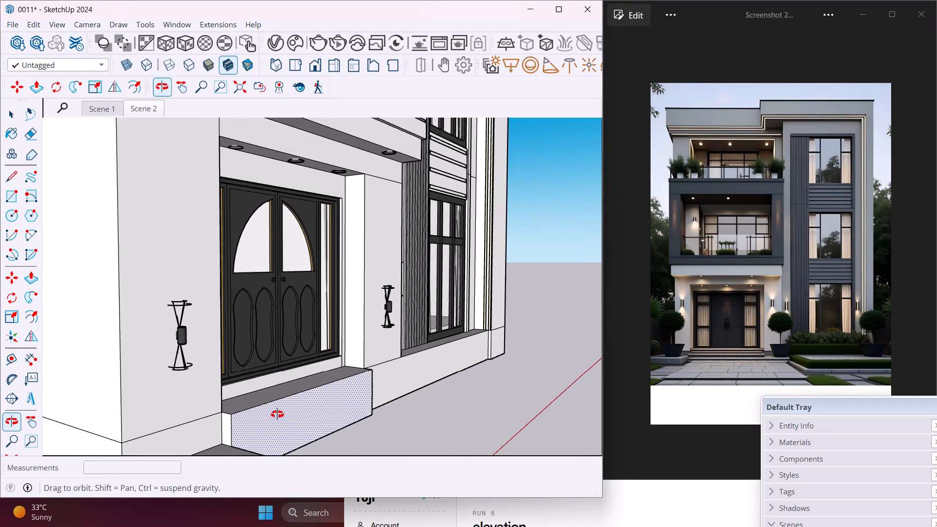
middle_click_drag(277, 414, 227, 401)
middle_click_drag(227, 401, 204, 403)
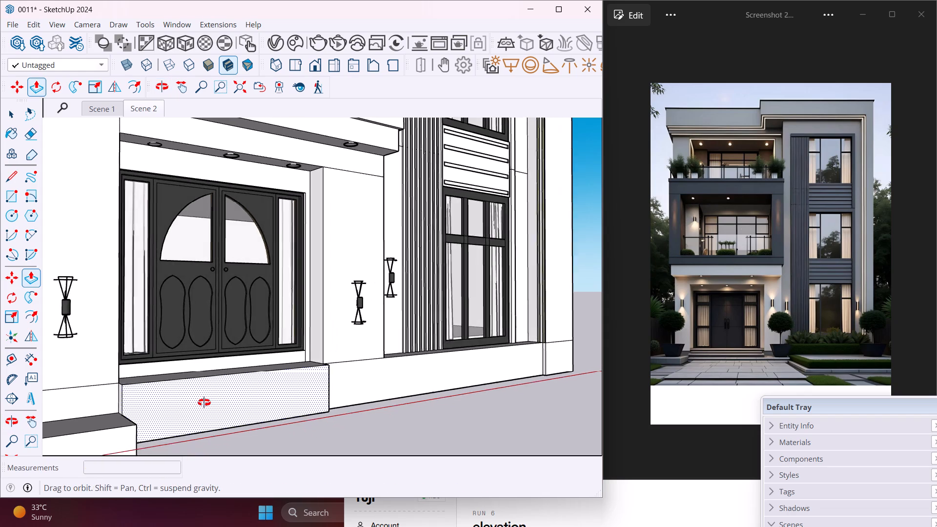
middle_click_drag(204, 403, 188, 403)
key("Escape")
key("space")
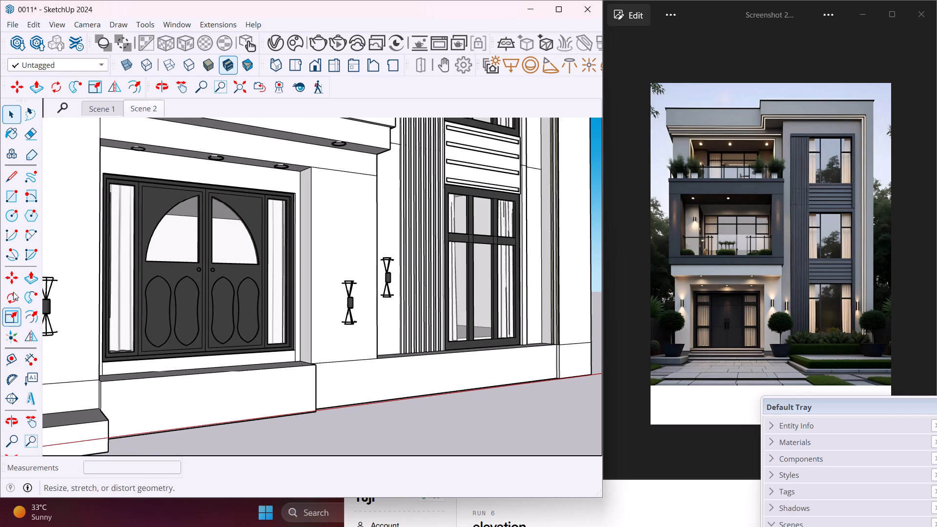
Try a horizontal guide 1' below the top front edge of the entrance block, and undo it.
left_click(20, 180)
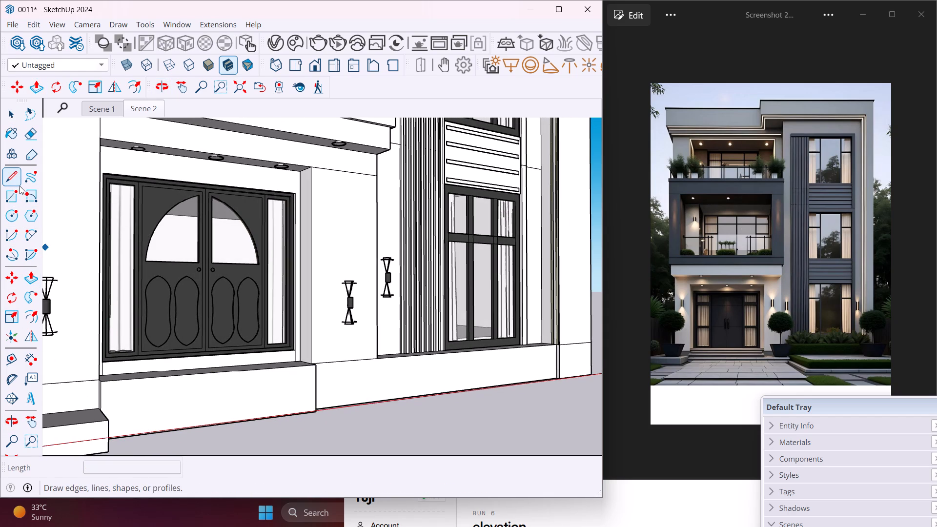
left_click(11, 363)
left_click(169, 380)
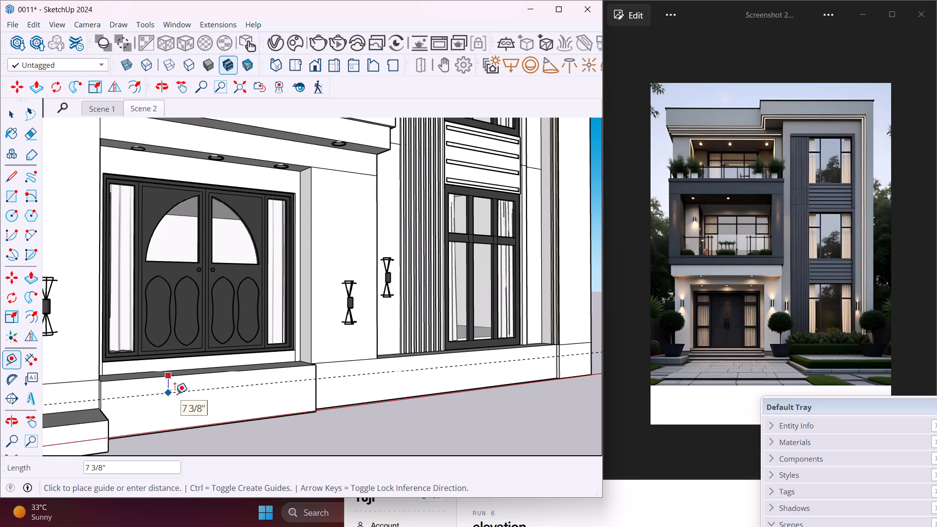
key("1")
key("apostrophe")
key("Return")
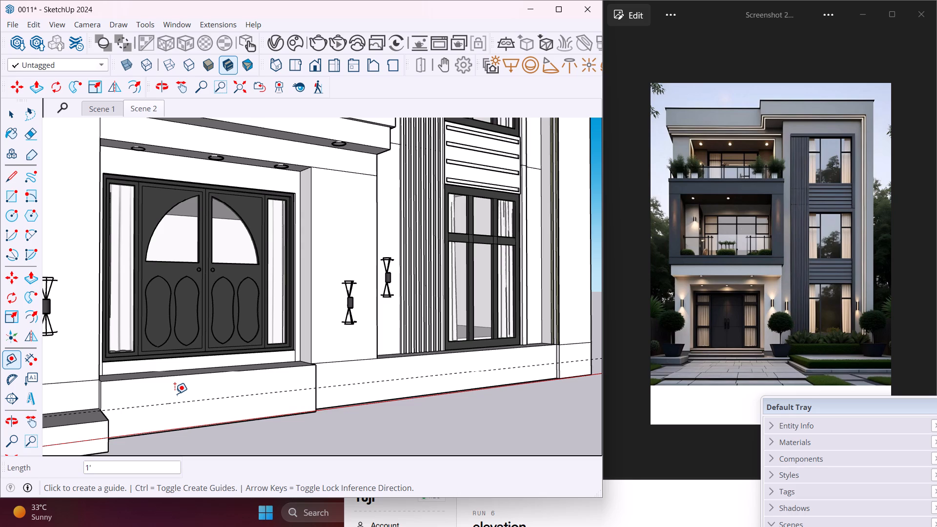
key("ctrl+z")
Place two horizontal guides on the entrance block's front face, 8" below its top edge and 8" below the first guide.
left_click(177, 380)
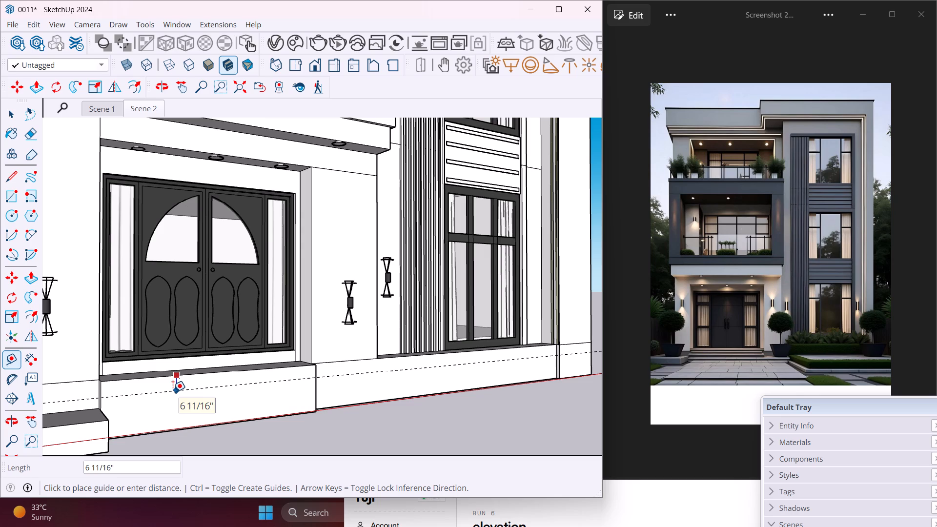
type("8\"")
key("Return")
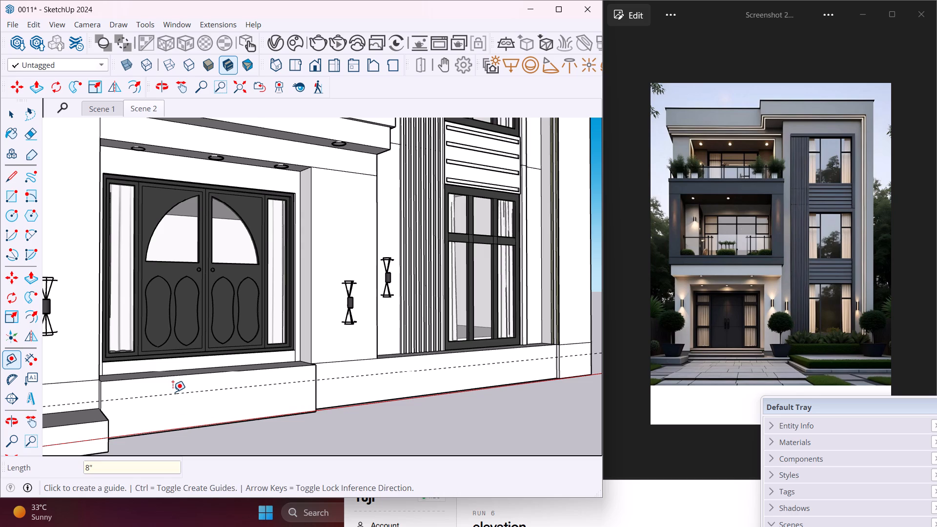
left_click(187, 392)
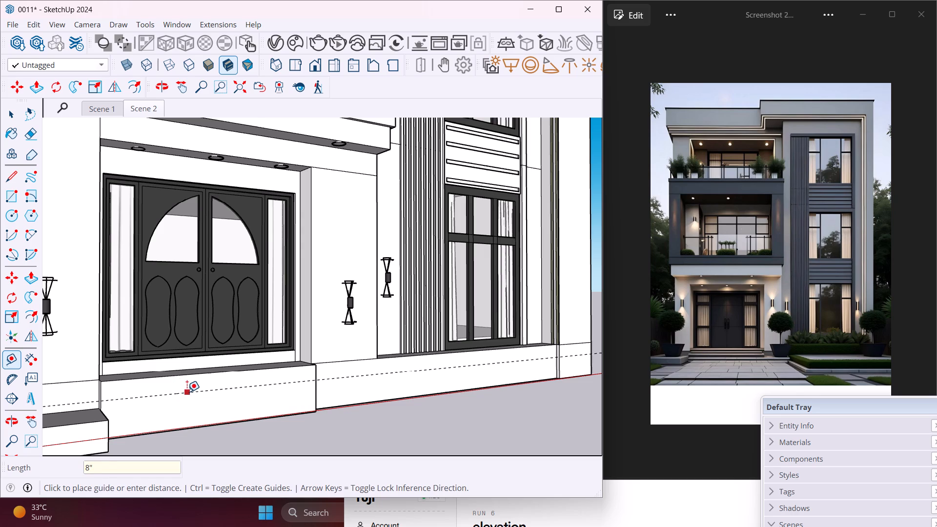
type("8\"")
key("Return")
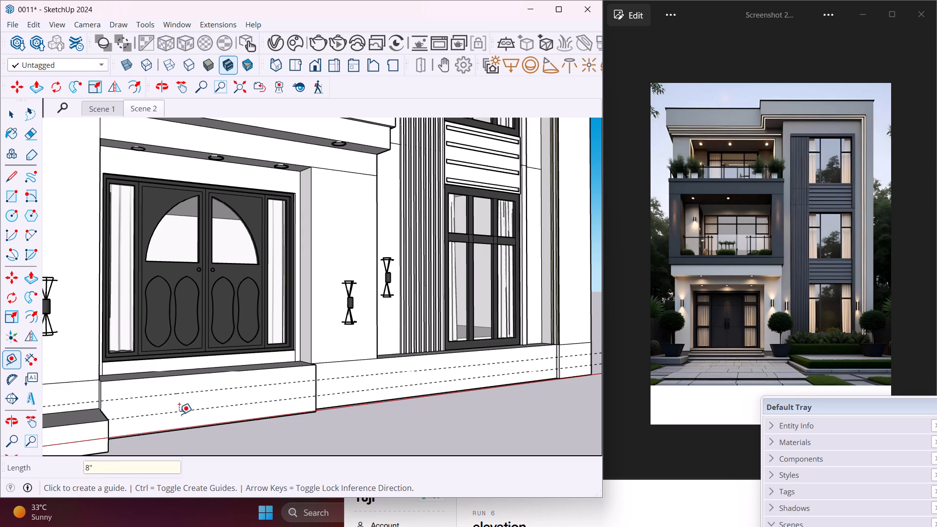
key("Escape")
key("space")
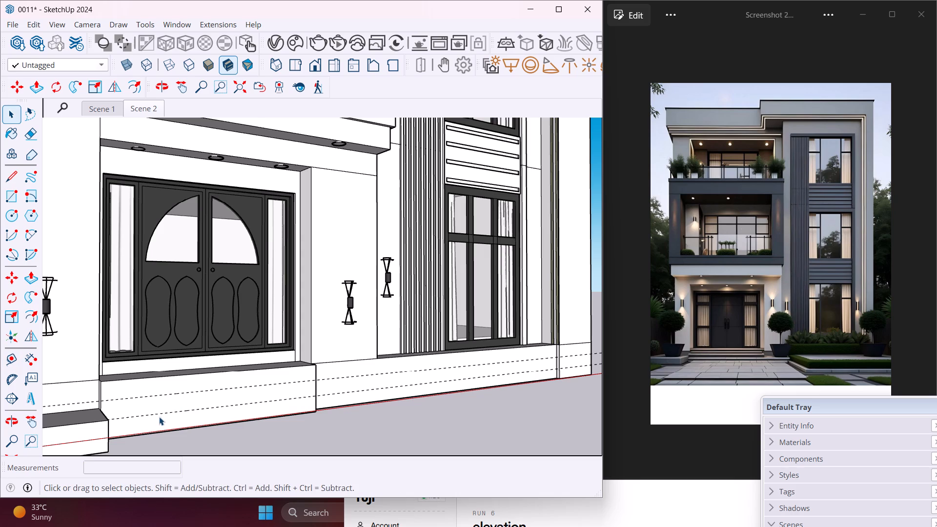
Draw two horizontal lines about 8' 6" long along the guides, splitting the entrance block's front face into three strips.
middle_click_drag(158, 417, 79, 418)
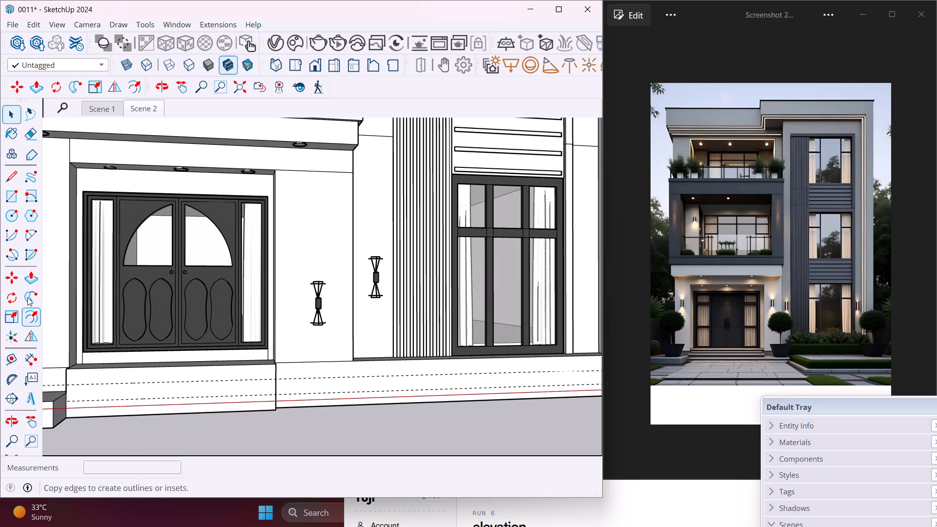
left_click(9, 176)
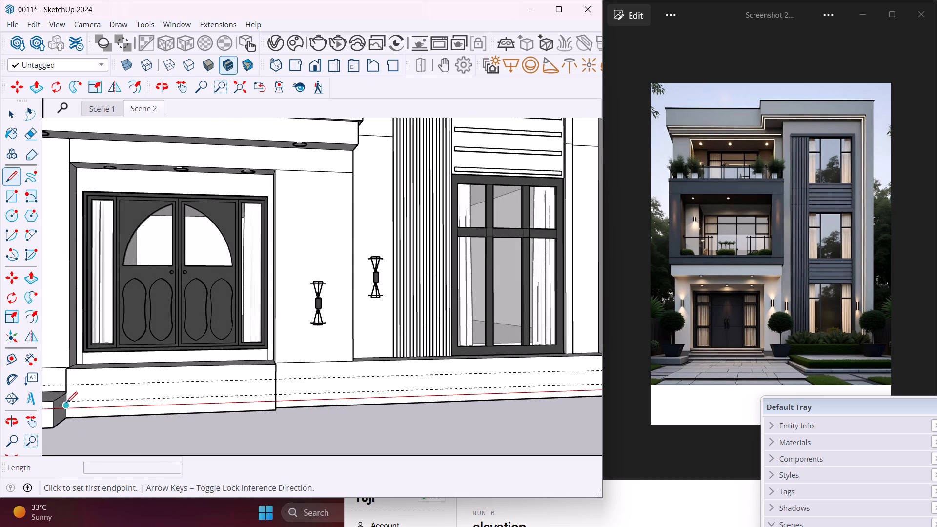
left_click(66, 403)
key("Escape")
scroll(66, 402, "up", 6)
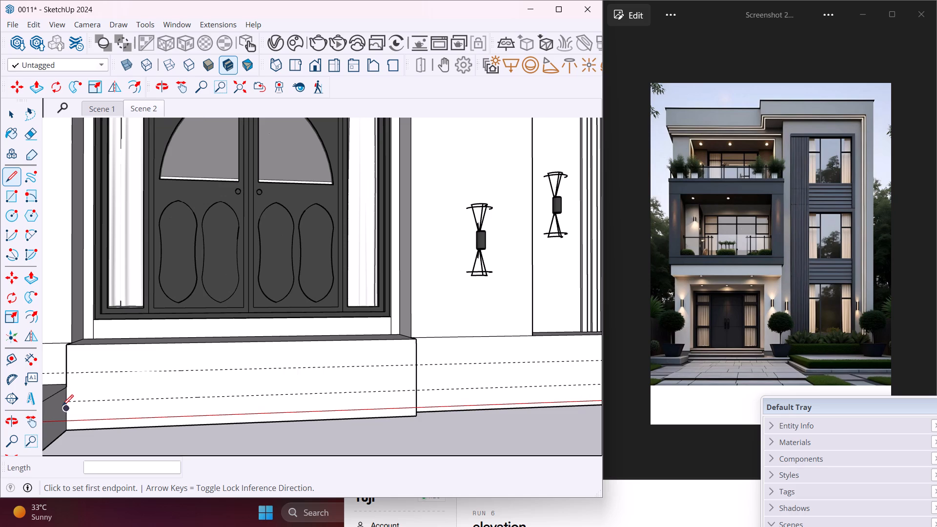
scroll(67, 404, "up", 4)
left_click(66, 402)
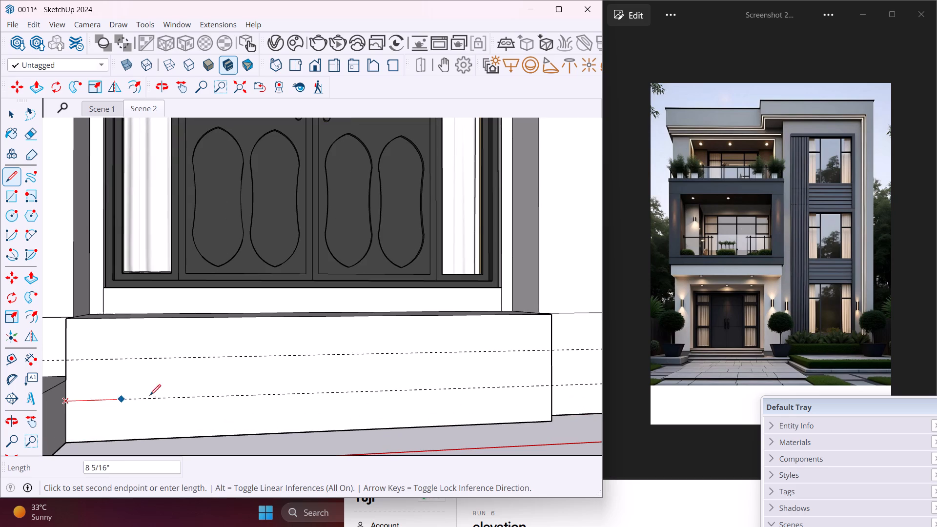
left_click(554, 387)
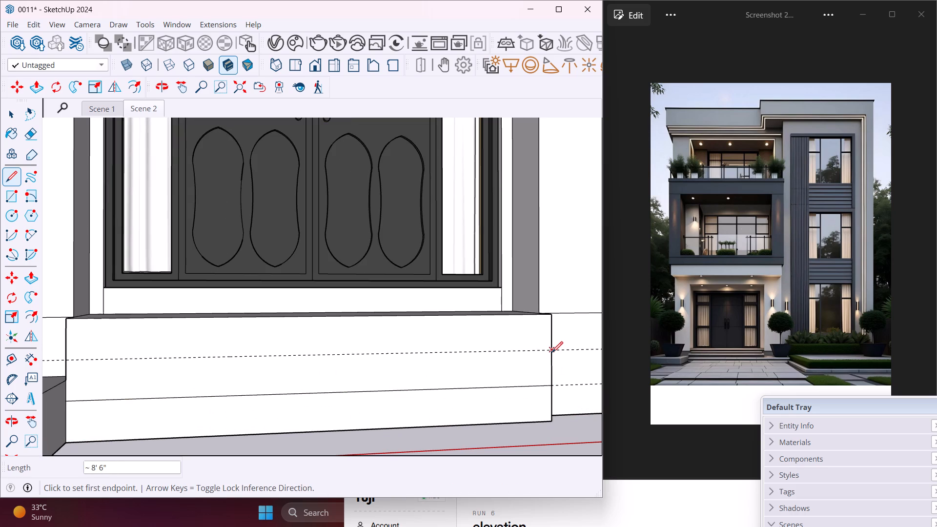
left_click(552, 351)
scroll(437, 357, "down", 3)
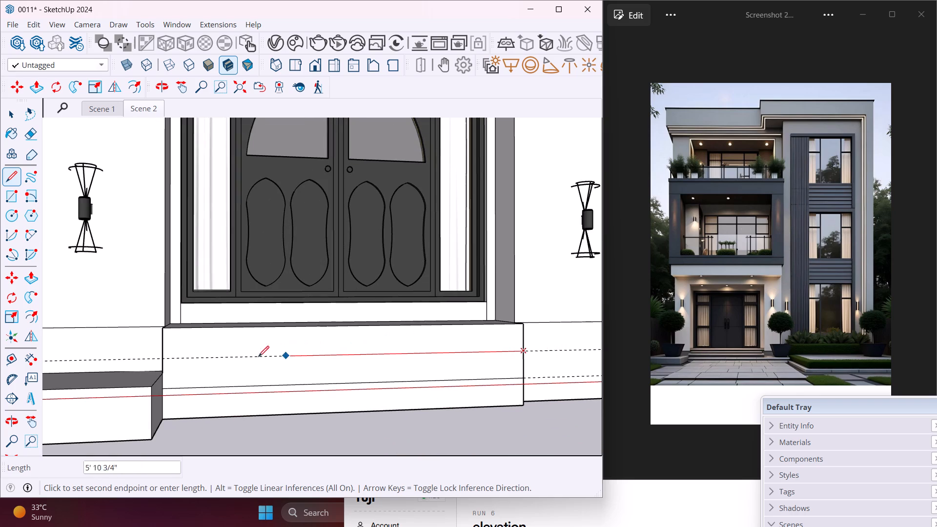
left_click(165, 359)
key("Escape")
key("space")
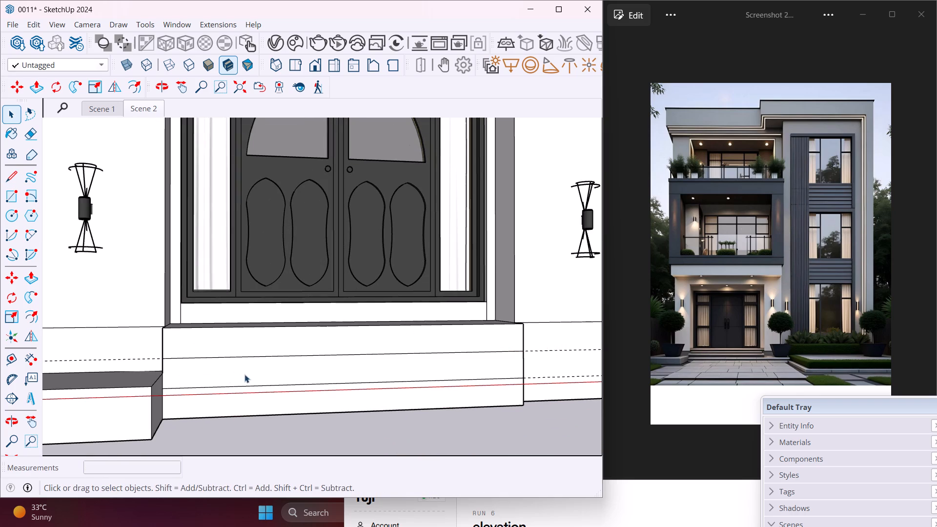
Push/Pull the middle strip of the entrance block's front face outward by 1' to form a step.
left_click(287, 411)
left_click(290, 368)
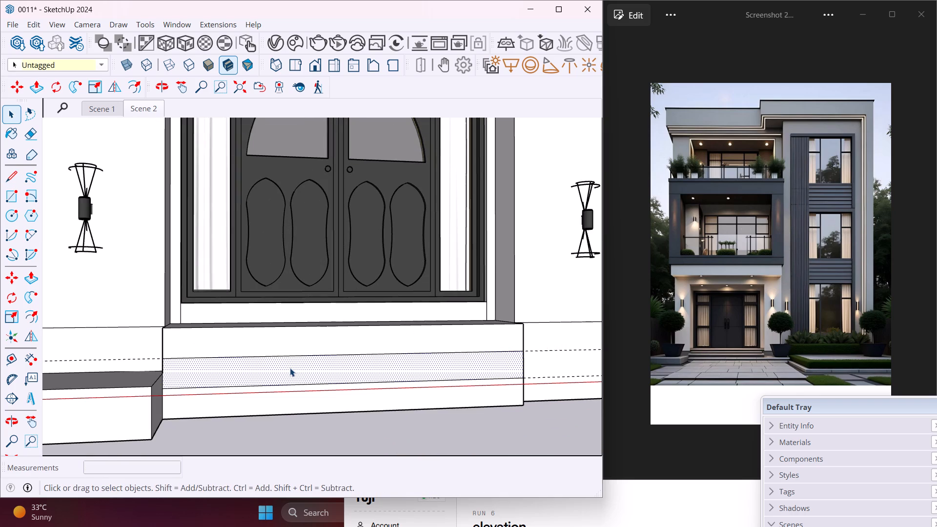
key("p")
left_click(290, 366)
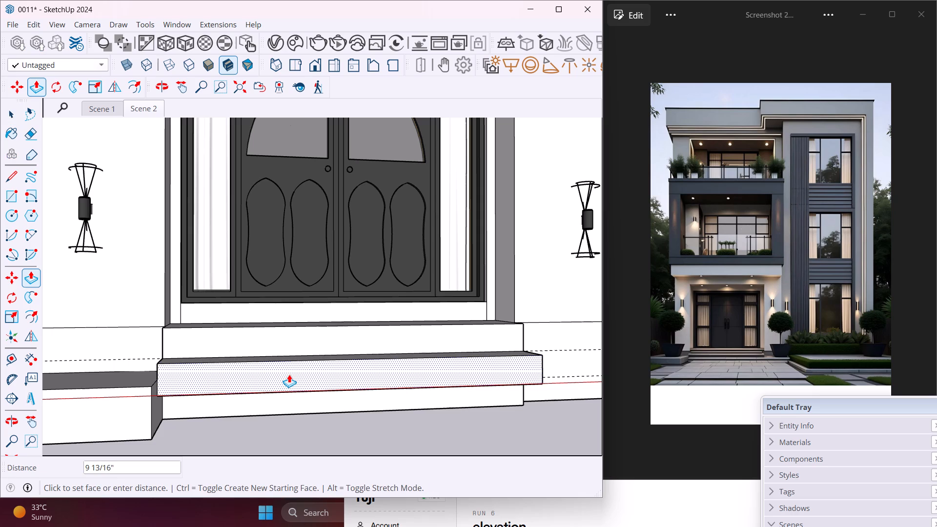
type("1'")
key("Return")
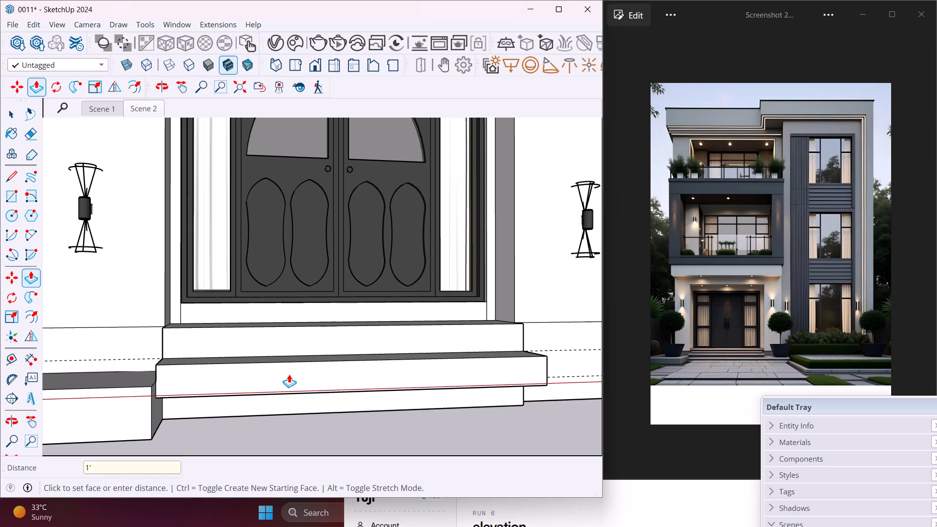
Push/Pull the bottom strip of the entrance block outward to form the lowest step, entering a distance of 2'.
left_click(318, 400)
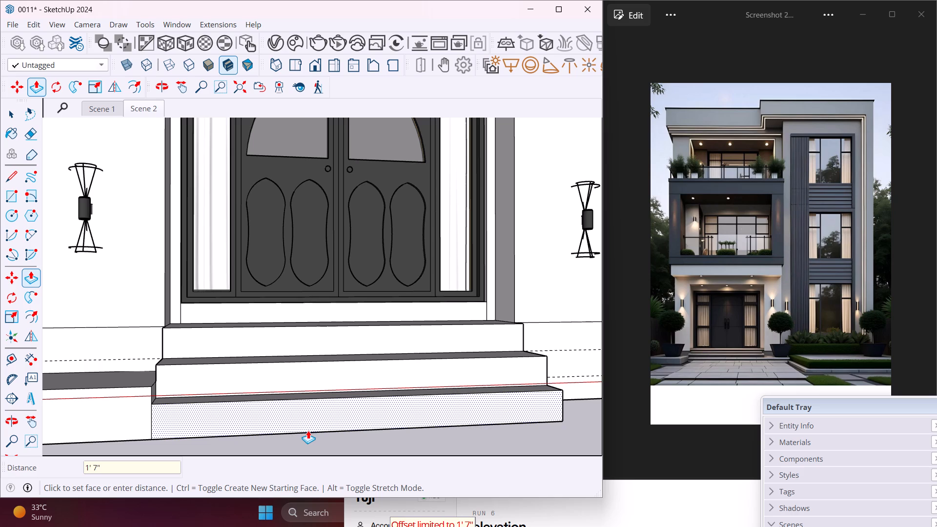
key("1")
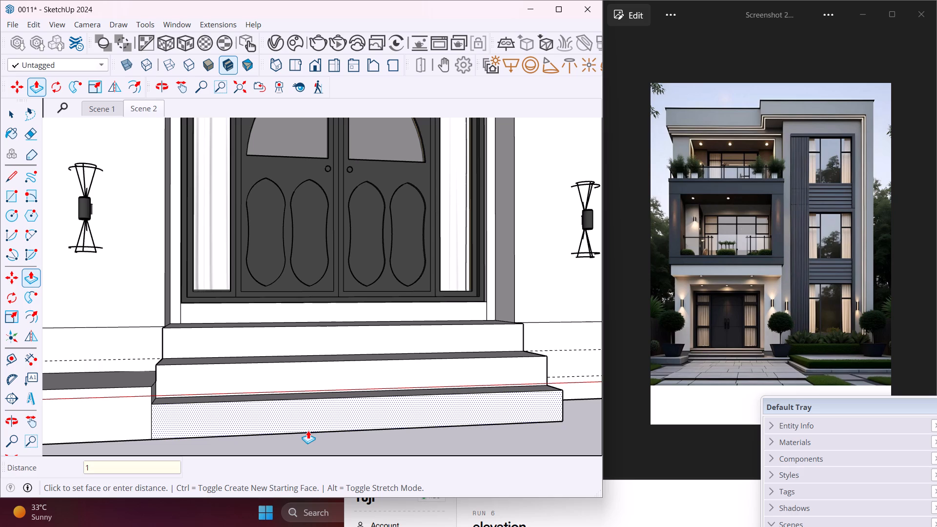
key("BackSpace")
type("2'")
key("Return")
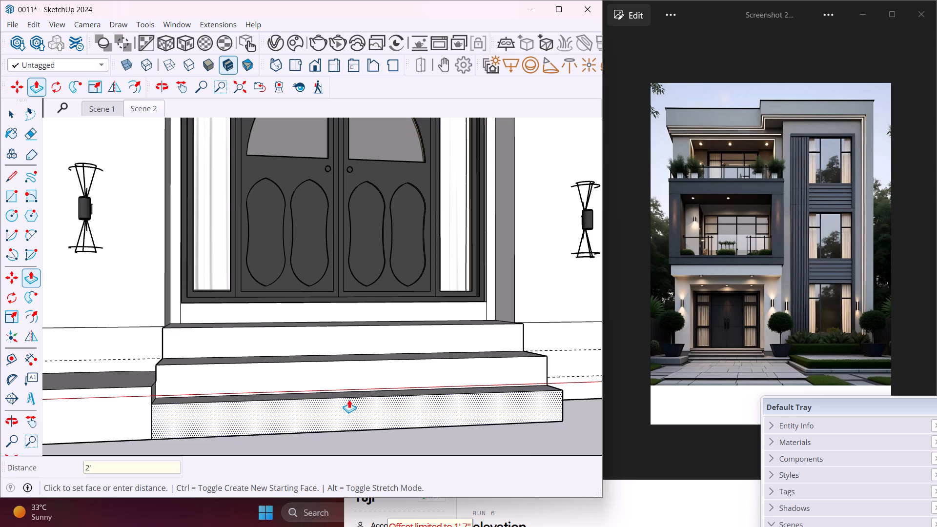
Push/Pull the front face of the lowest entrance step outward by about 1' 5" more.
middle_click_drag(370, 383, 183, 419)
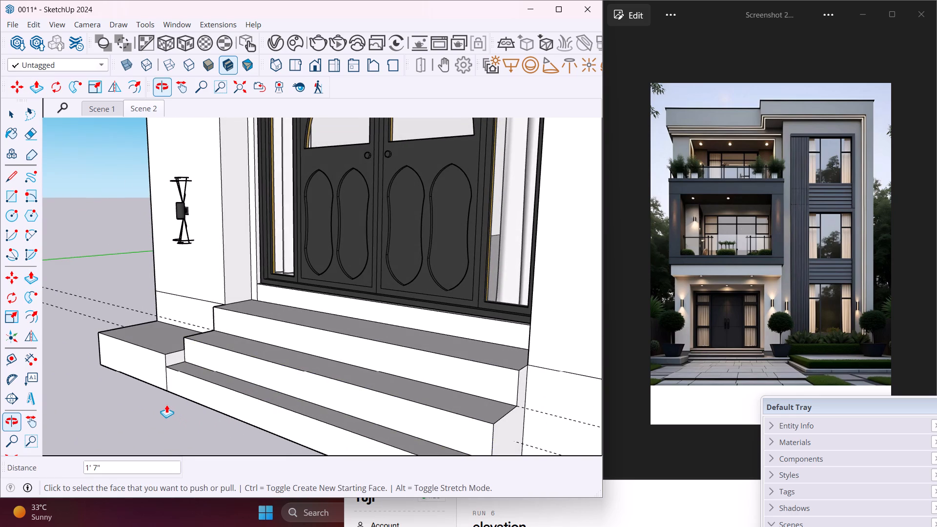
scroll(160, 401, "down", 3)
middle_click_drag(160, 401, 187, 372)
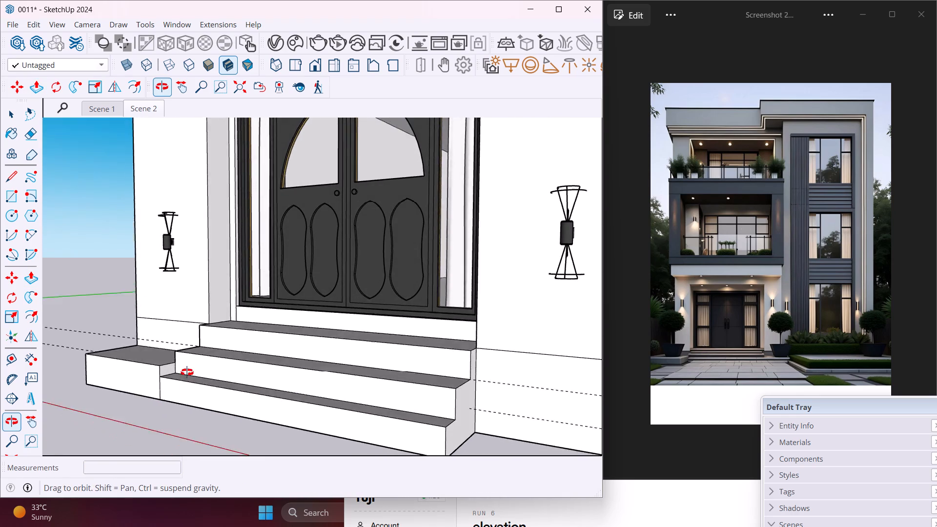
middle_click_drag(187, 372, 157, 354)
middle_click_drag(297, 401, 276, 440)
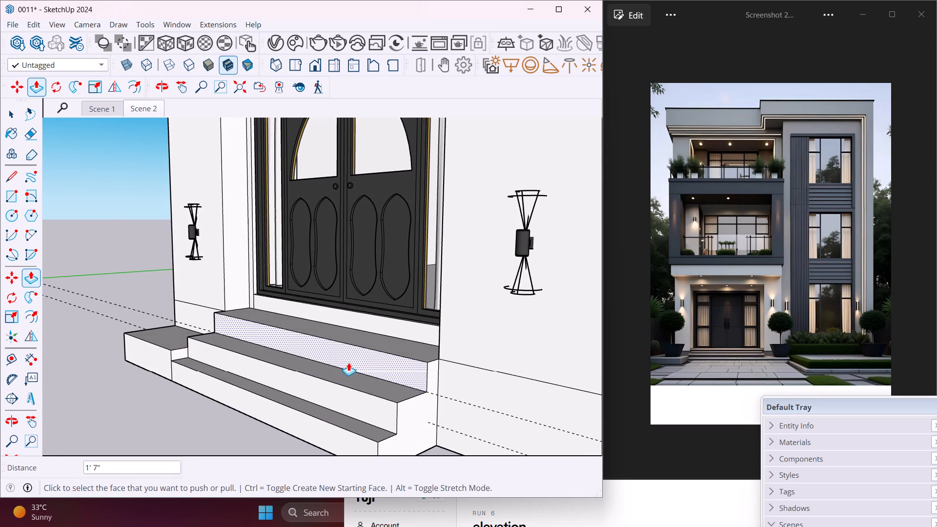
left_click(323, 433)
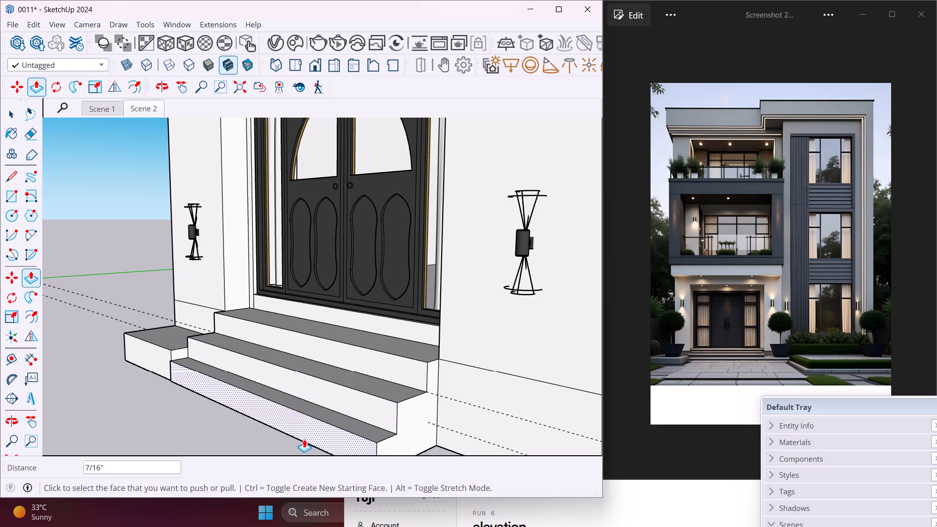
left_click(297, 434)
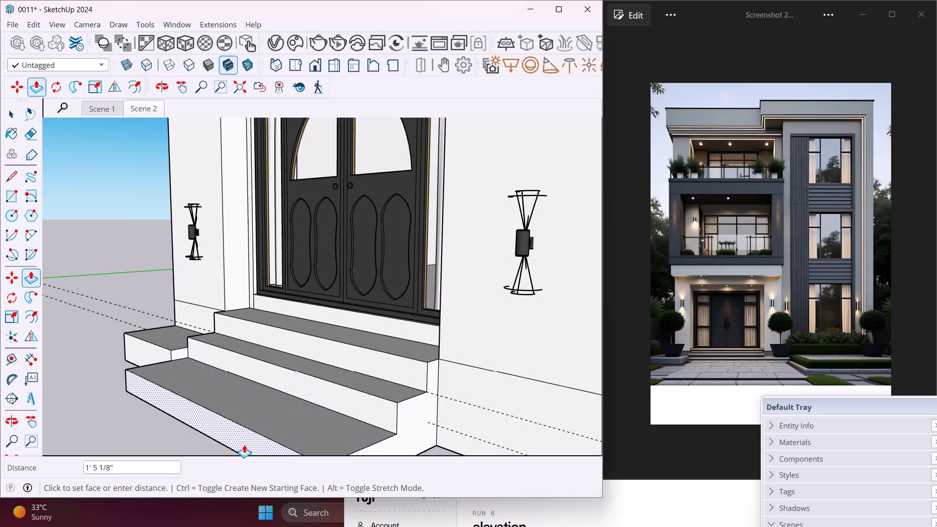
left_click(244, 445)
Push/Pull the front face of the middle entrance step outward by about 7" and that of the top step by about 6".
left_click(328, 389)
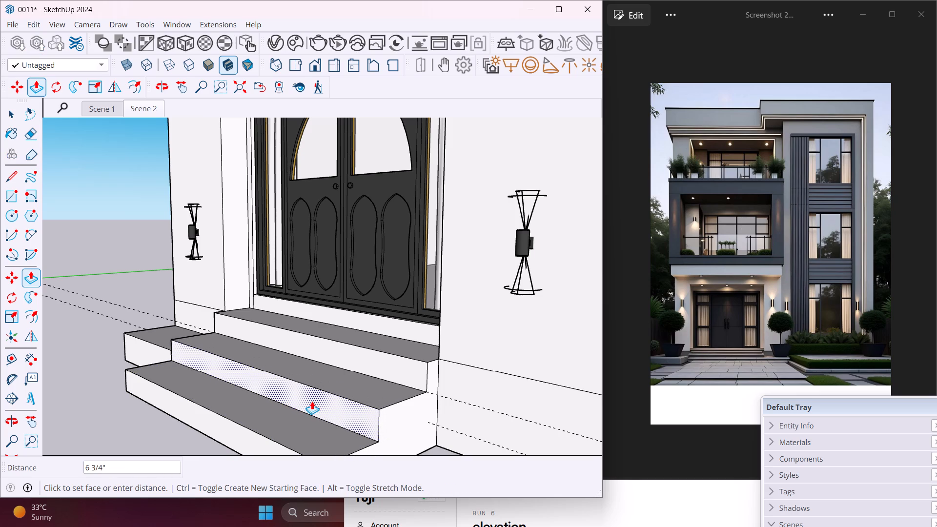
left_click(308, 406)
middle_click_drag(280, 418, 318, 419)
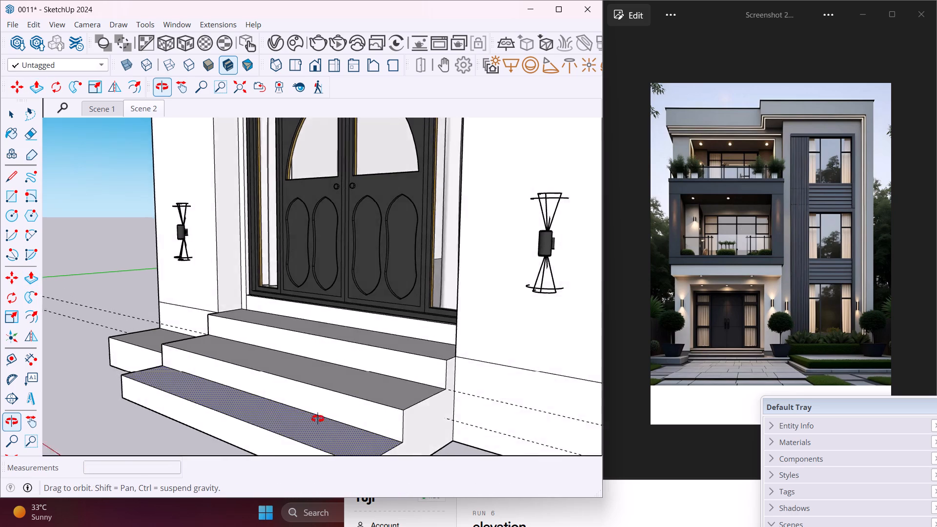
middle_click_drag(318, 419, 266, 491)
left_click(349, 388)
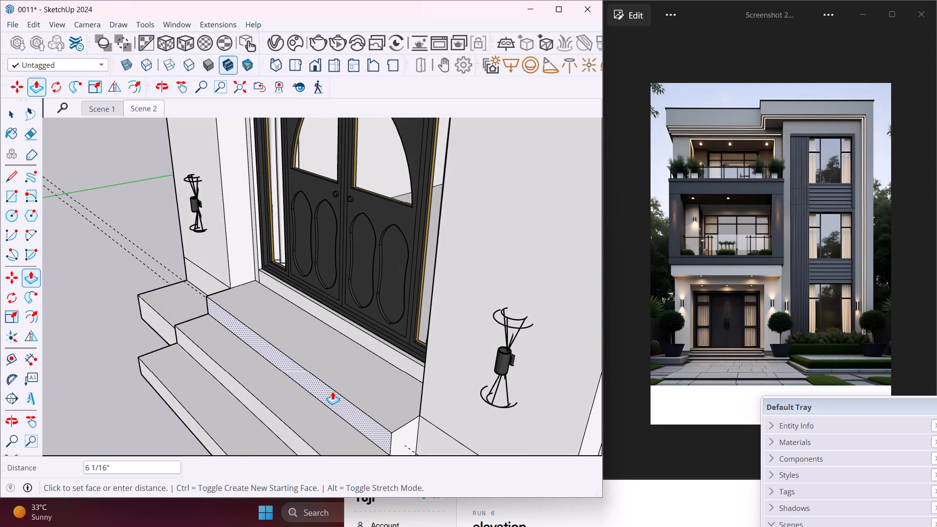
left_click(332, 391)
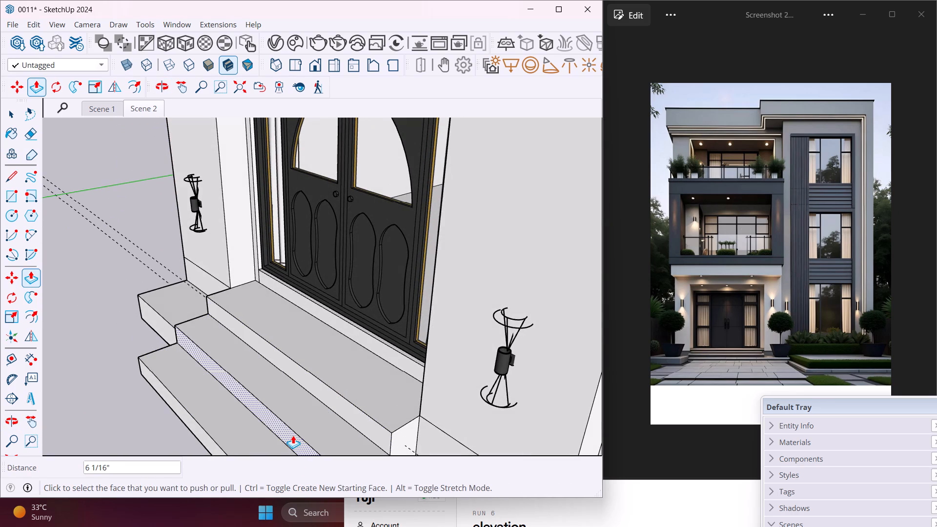
Push/Pull the middle entrance step's front face outward by about 5 3/8" more and the lowest step's by about 7".
left_click(293, 435)
left_click(274, 436)
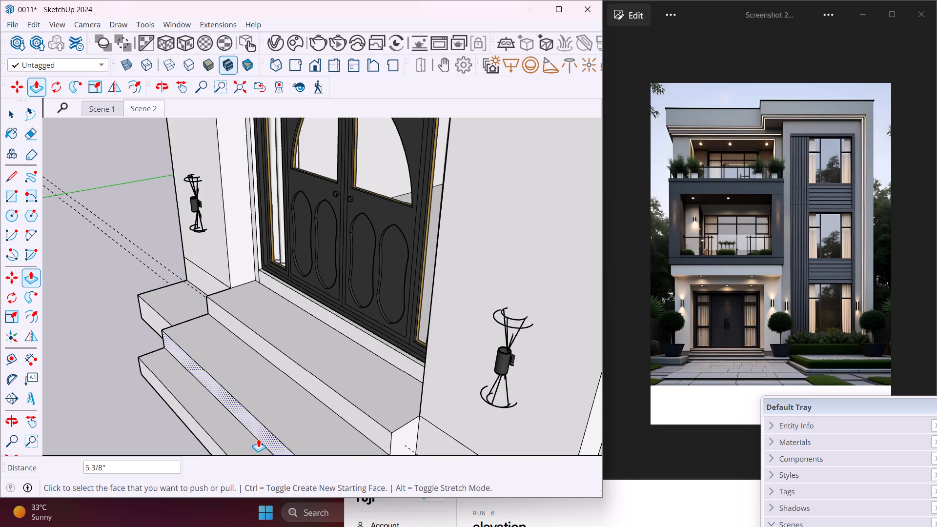
middle_click_drag(255, 424, 268, 354)
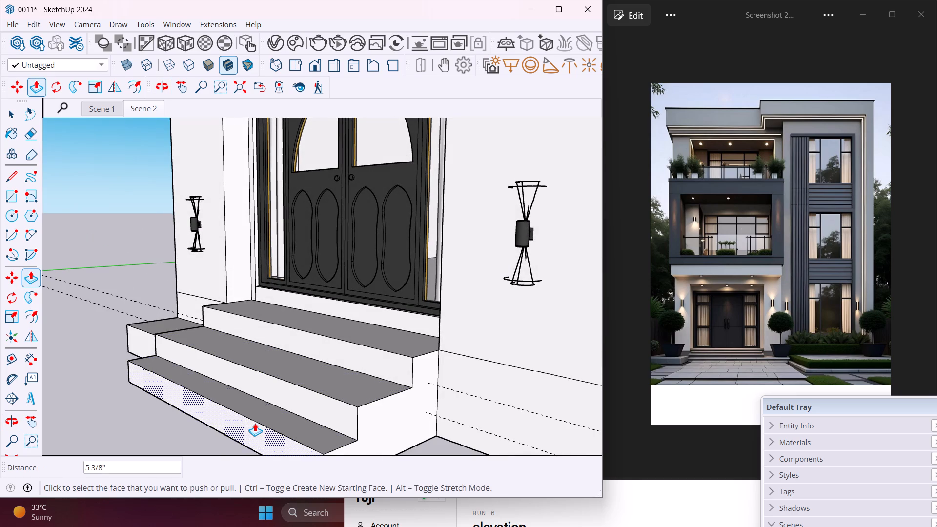
left_click(255, 423)
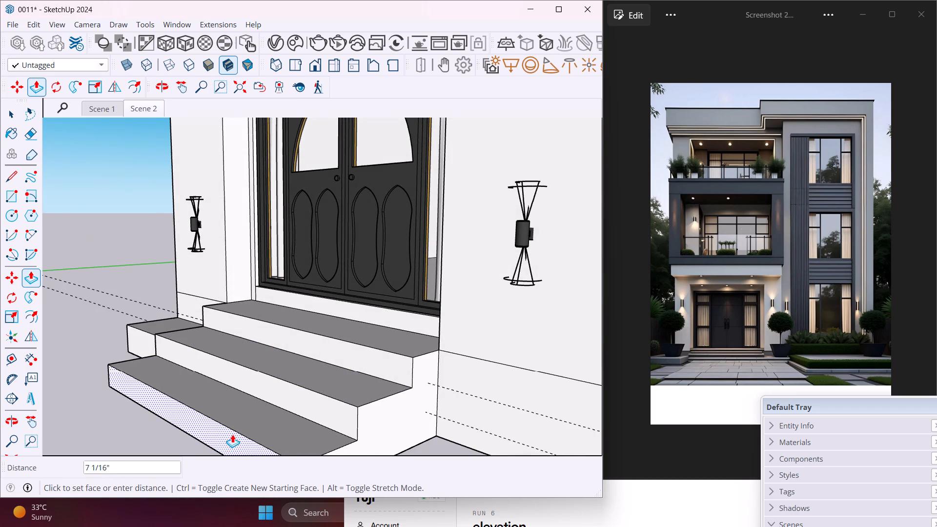
left_click(232, 434)
Push/Pull the front face of the low block beside the entrance steps outward by about 2', then by about 3' 3" more.
middle_click_drag(221, 419, 382, 406)
left_click(145, 378)
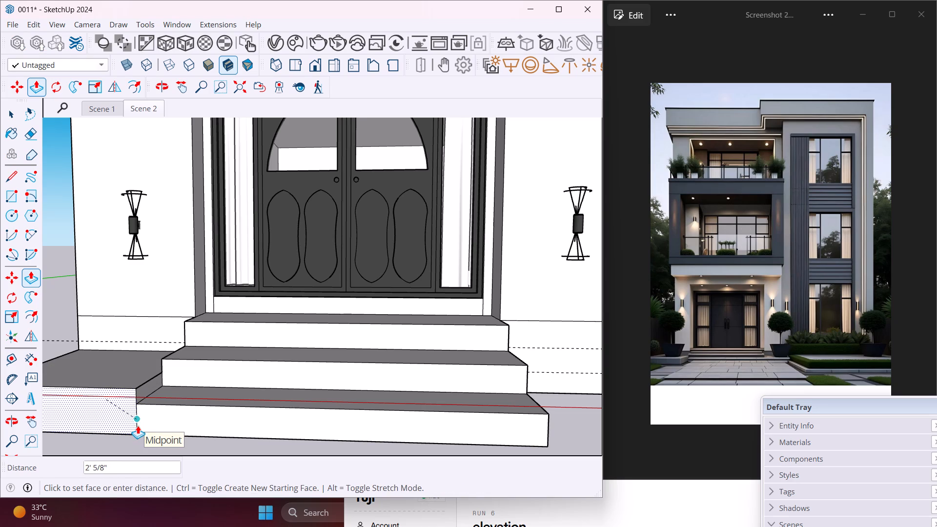
scroll(138, 425, "down", 4)
left_click(138, 424)
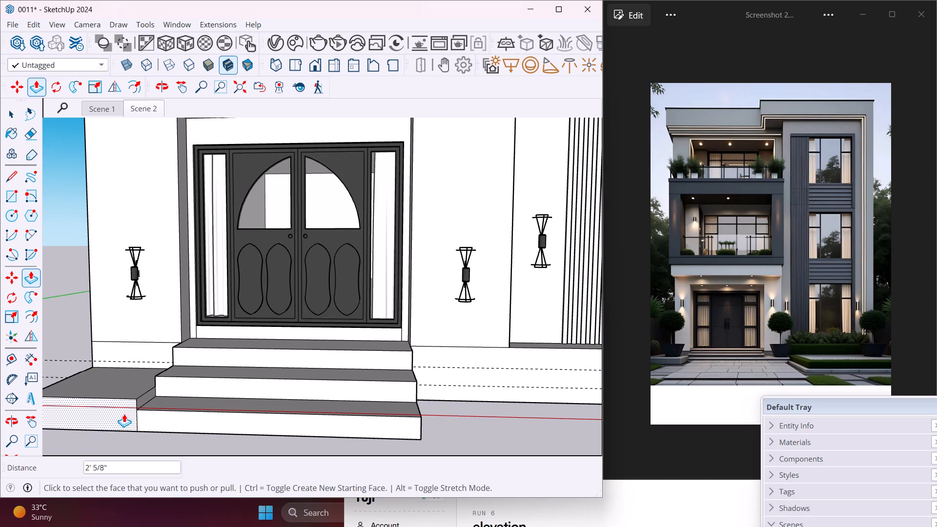
middle_click_drag(124, 414, 154, 405)
scroll(154, 405, "down", 3)
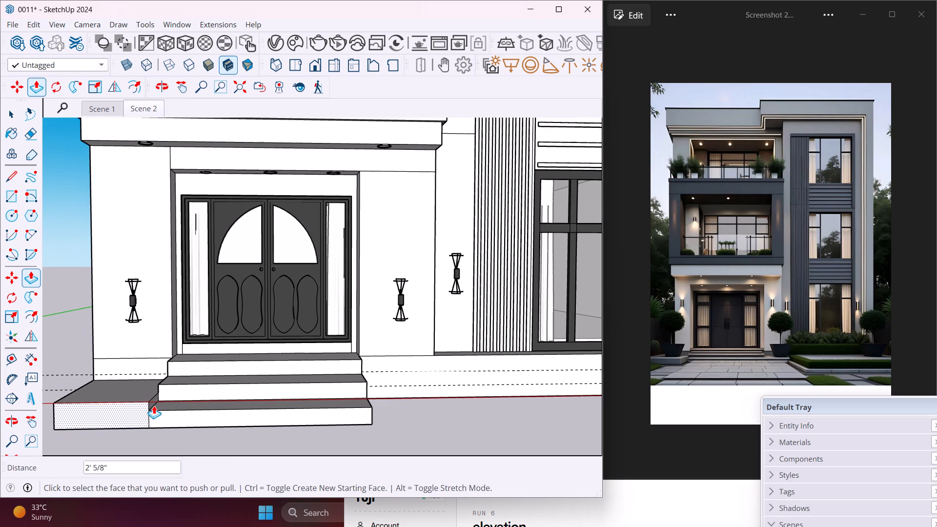
left_click(121, 410)
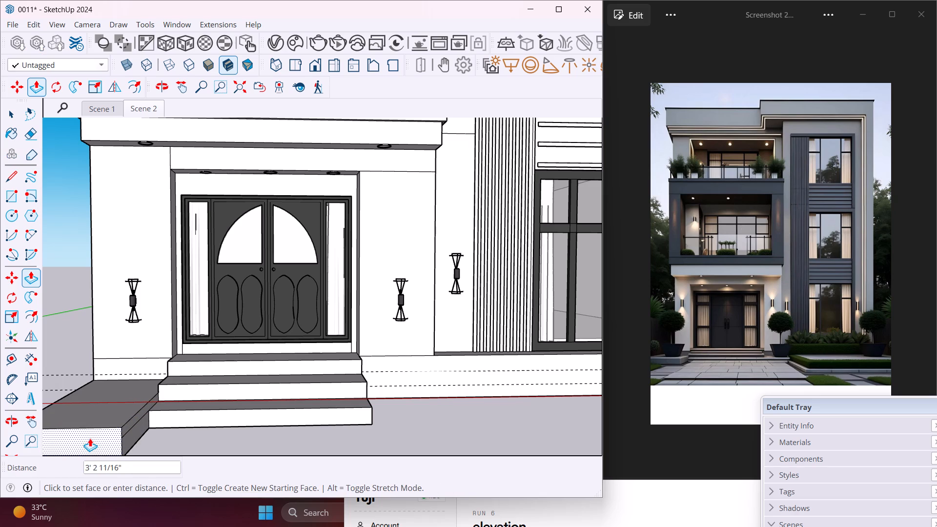
left_click(90, 438)
scroll(122, 383, "down", 3)
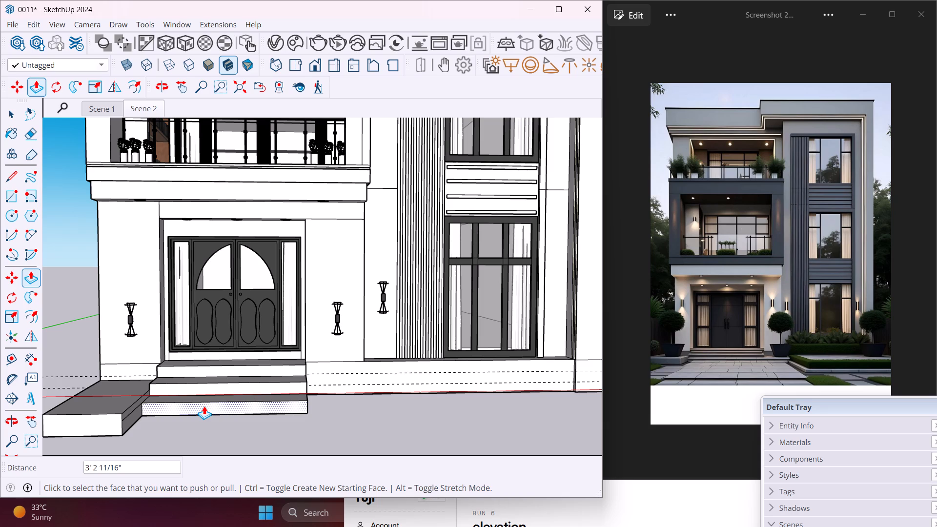
key("Escape")
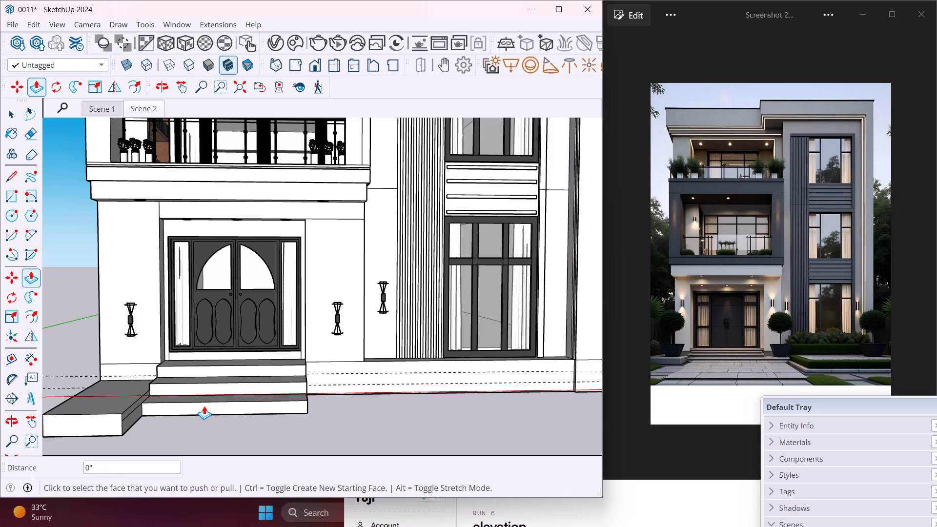
key("space")
Examine the entrance steps, the low side block and the base of the facade from several angles.
middle_click_drag(447, 433, 394, 400)
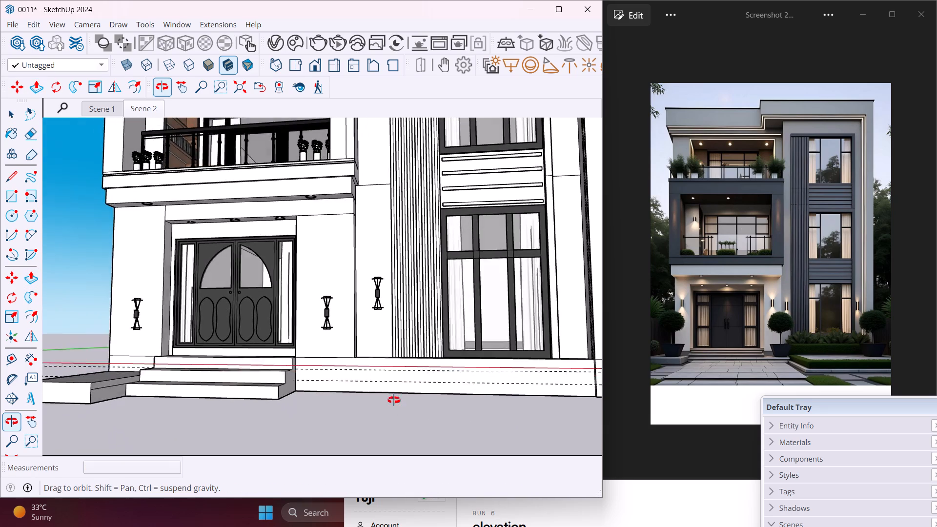
middle_click_drag(394, 400, 376, 395)
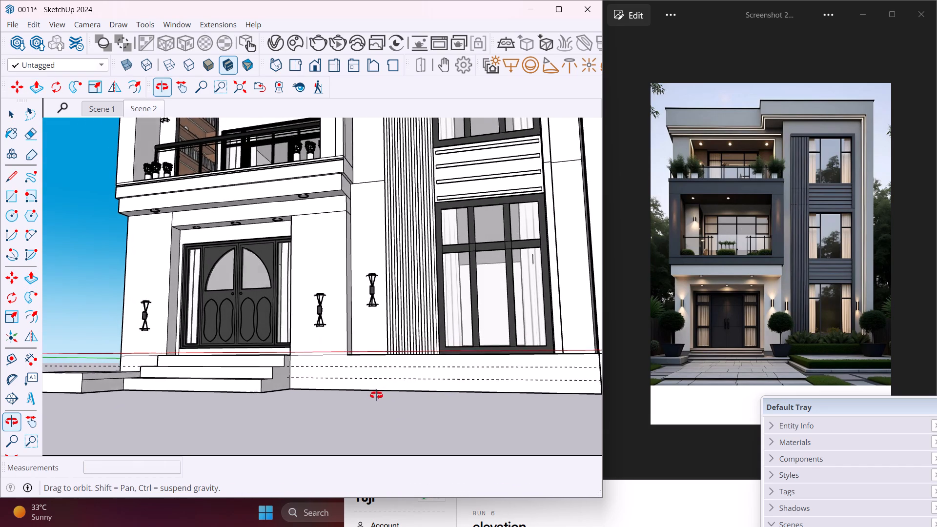
middle_click_drag(376, 395, 469, 442)
scroll(450, 416, "down", 4)
middle_click_drag(467, 409, 443, 410)
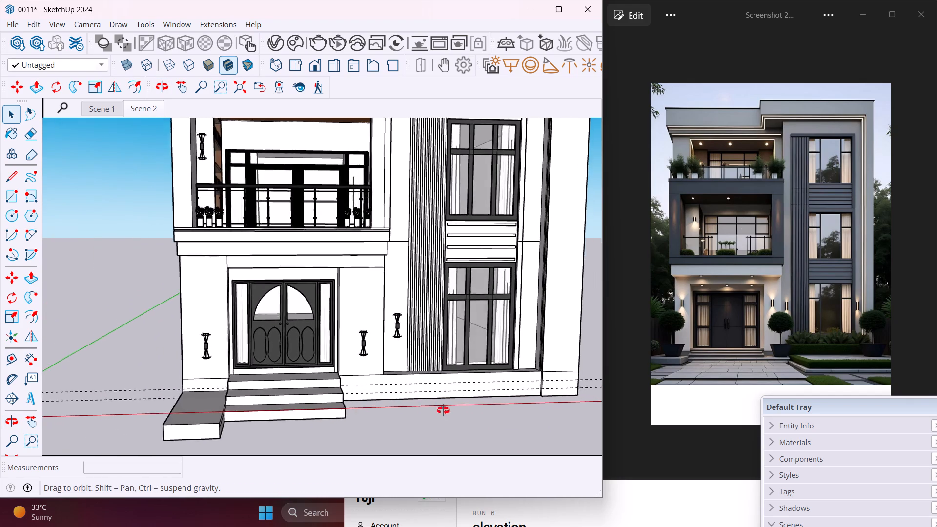
middle_click_drag(443, 410, 286, 386)
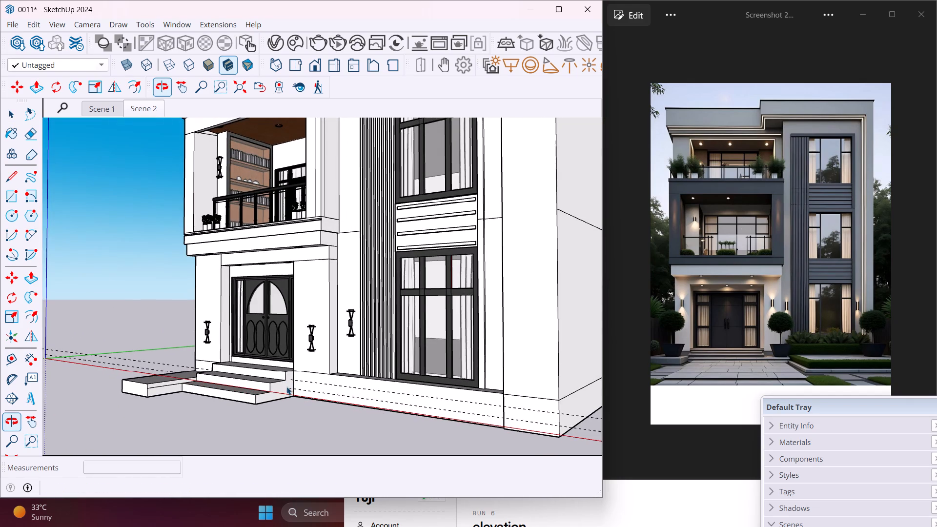
scroll(244, 375, "down", 5)
middle_click_drag(245, 388, 273, 386)
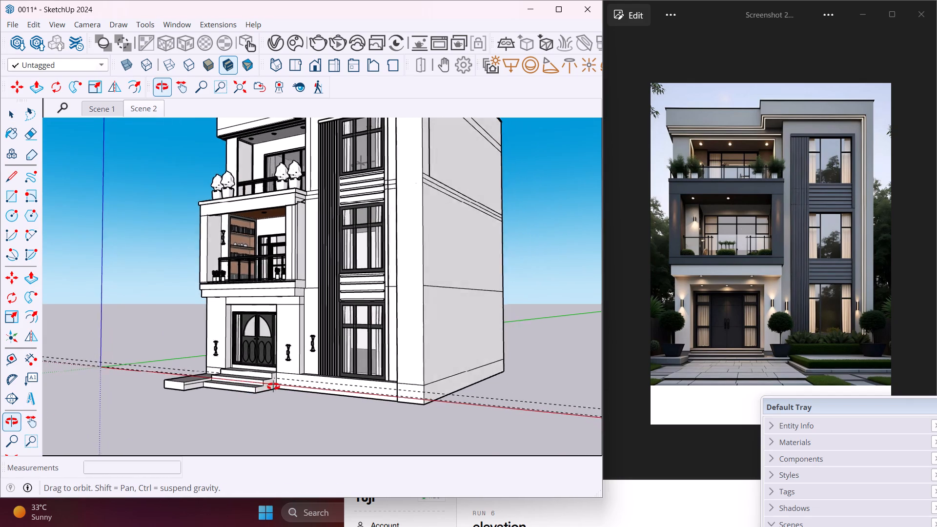
middle_click_drag(273, 386, 274, 386)
Draw a ground rectangle about 4' 7" by 28' from the low side block's bottom edge to the building's far front base corner.
left_click(13, 194)
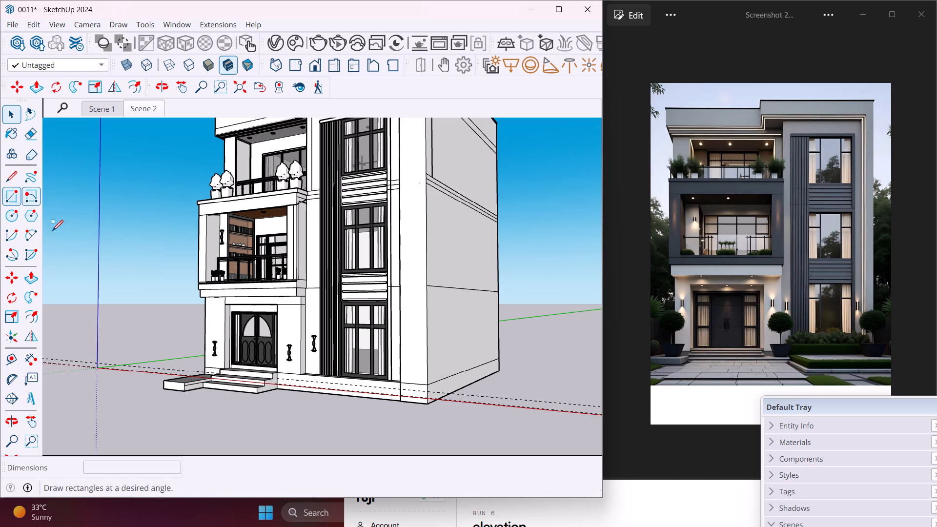
scroll(190, 392, "up", 8)
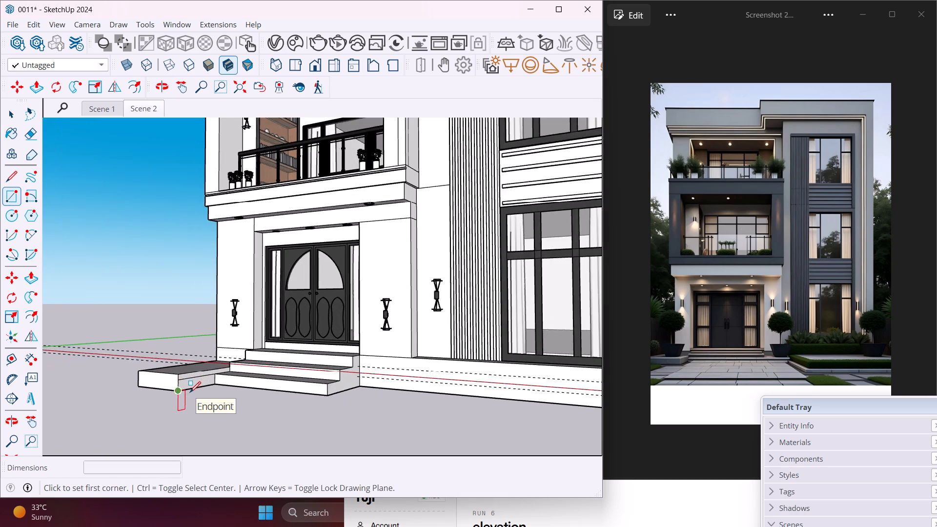
scroll(190, 392, "up", 4)
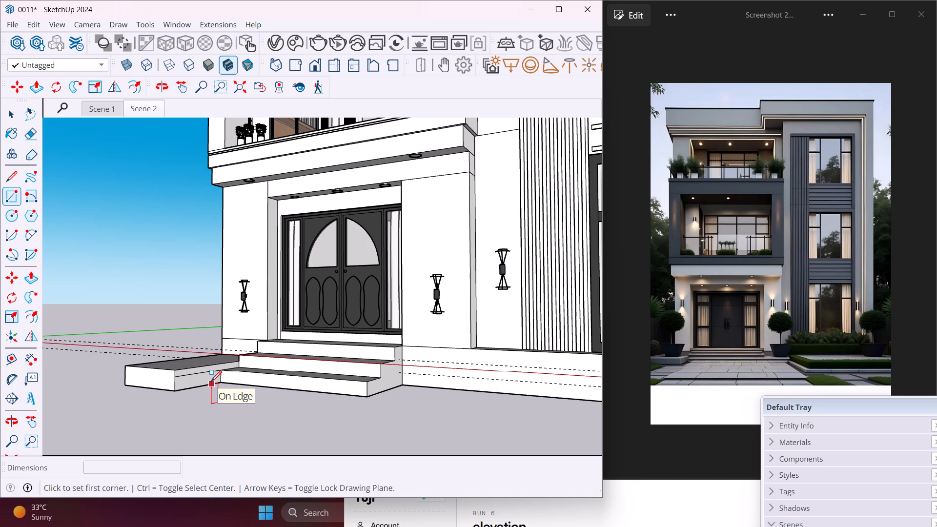
left_click(211, 382)
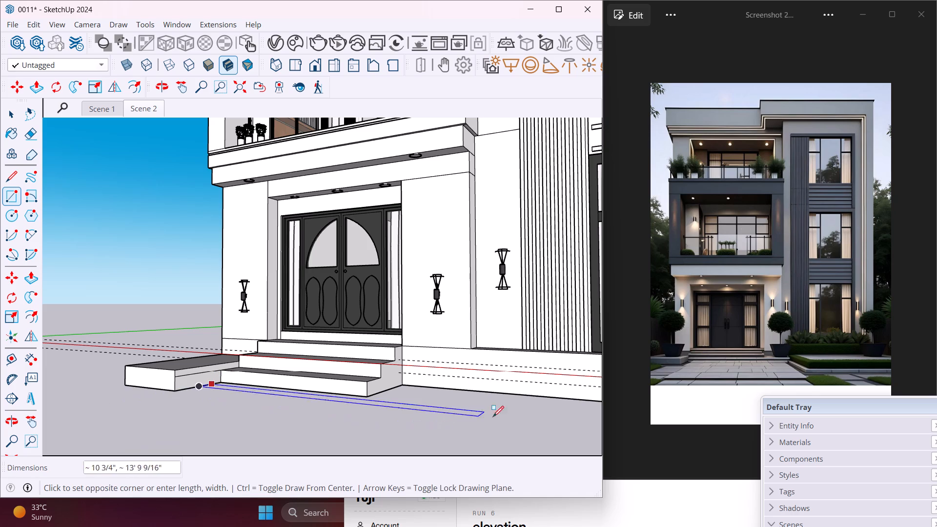
middle_click_drag(550, 393, 380, 365)
scroll(545, 395, "up", 1)
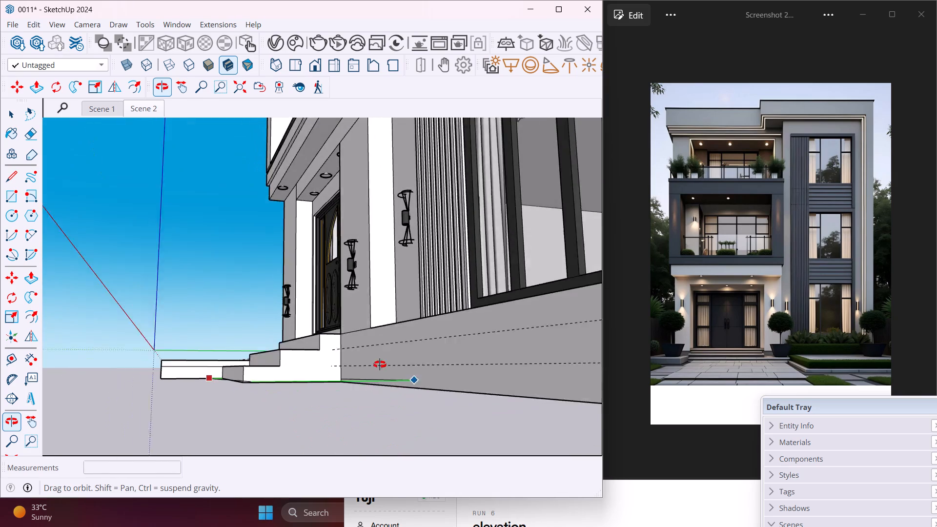
middle_click_drag(380, 365, 379, 365)
scroll(376, 392, "down", 6)
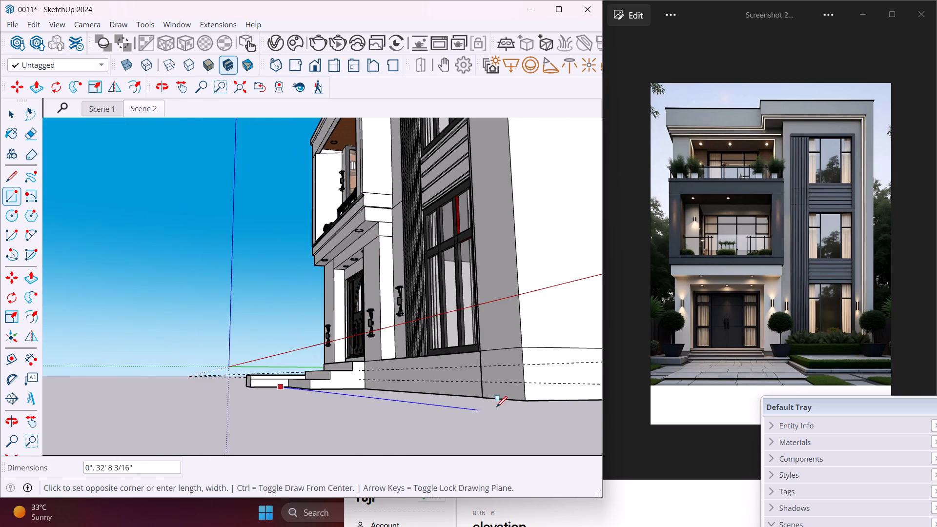
left_click(527, 402)
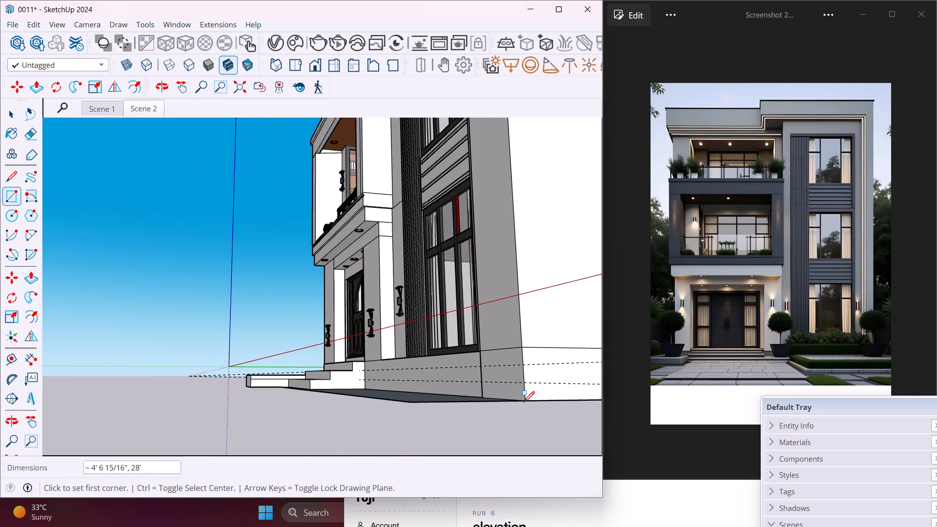
middle_click_drag(459, 415, 538, 474)
scroll(538, 474, "down", 1)
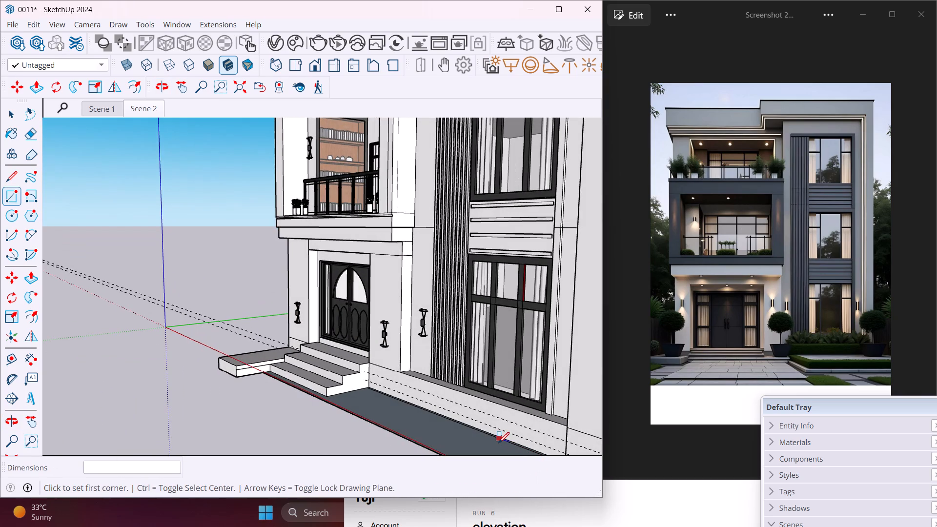
key("Escape")
key("space")
Push/Pull the new ground rectangle in front of the facade upward by 2".
middle_click_drag(462, 436, 503, 439)
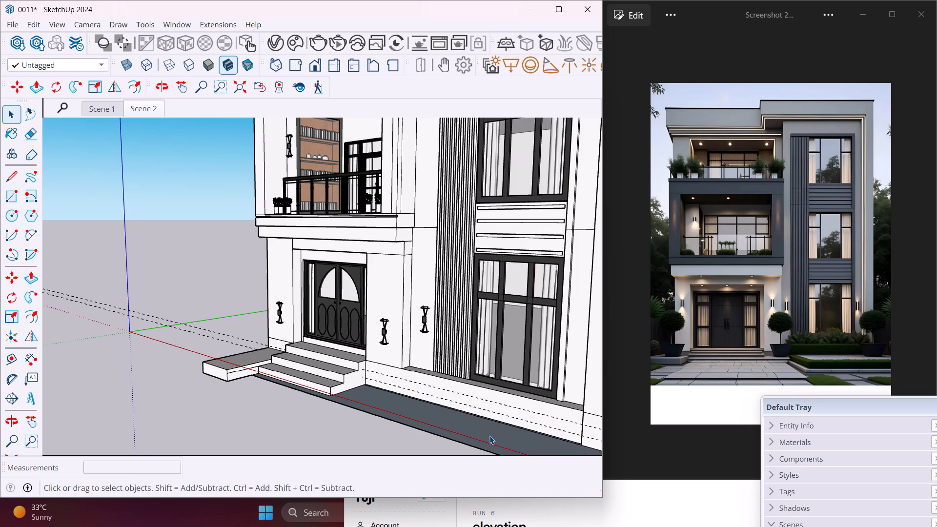
left_click(489, 436)
key("p")
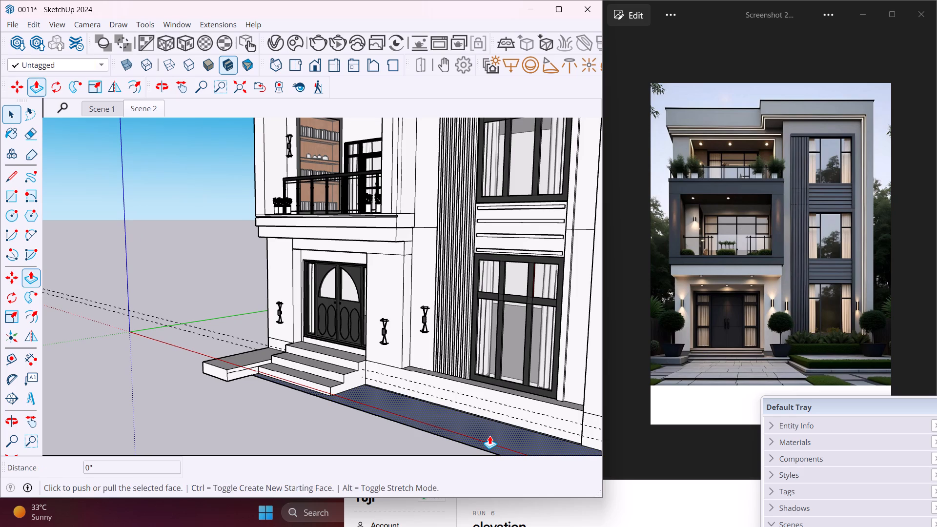
left_click(489, 436)
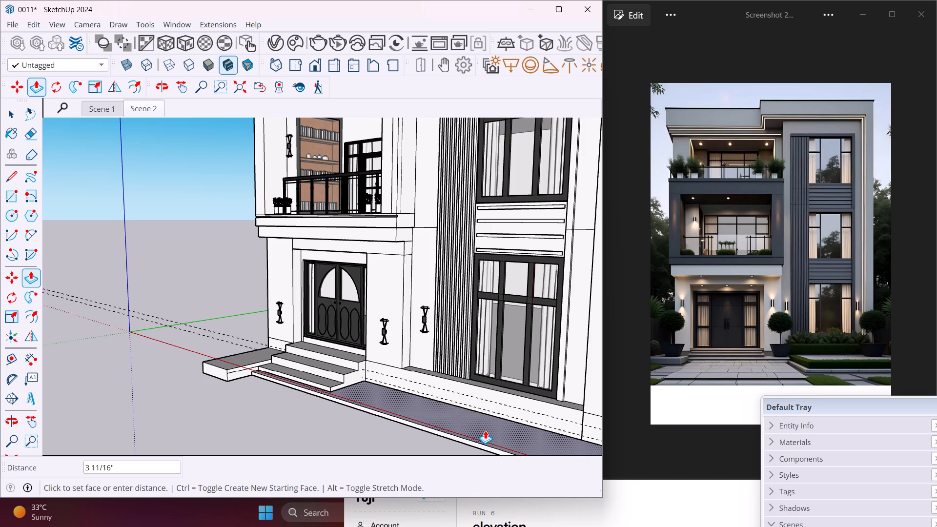
type("2\"")
key("Return")
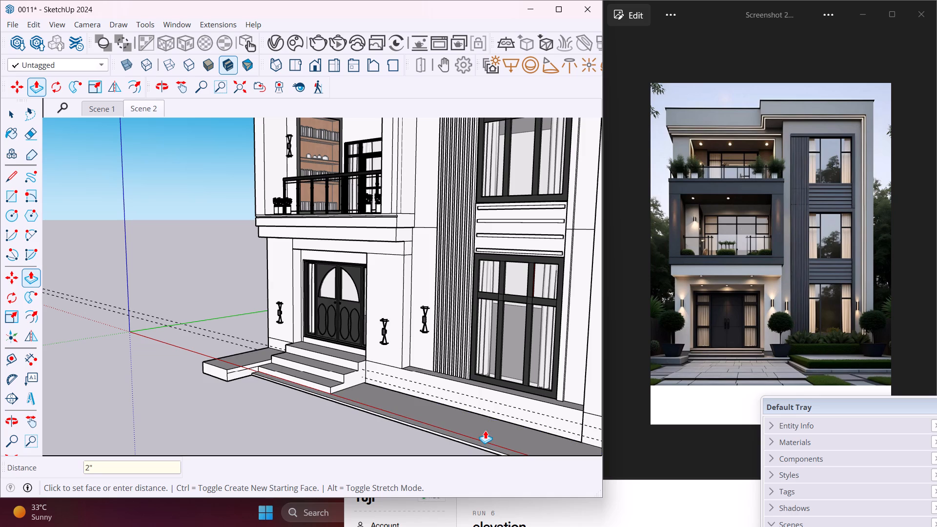
Push/Pull the top face of the long ground slab in front of the facade further upward by about 4 1/8".
middle_click_drag(485, 430, 505, 431)
scroll(496, 429, "up", 6)
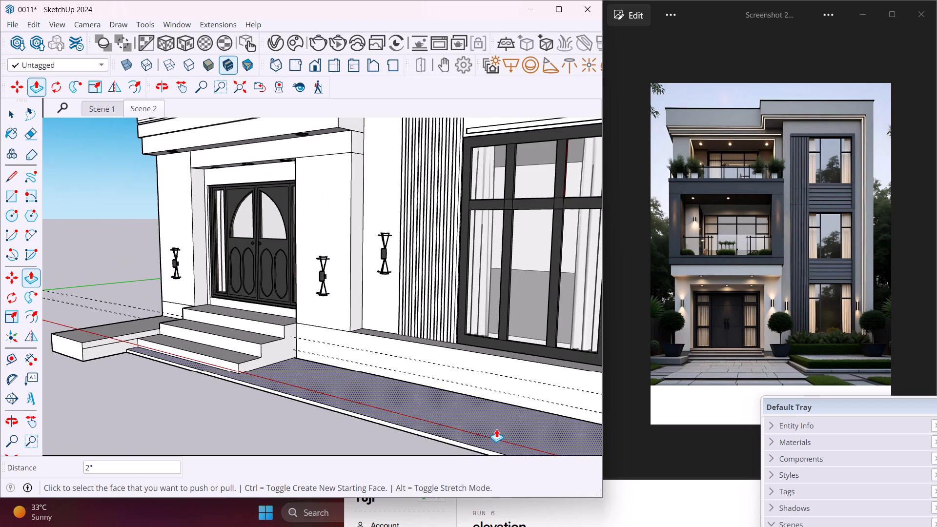
left_click(480, 415)
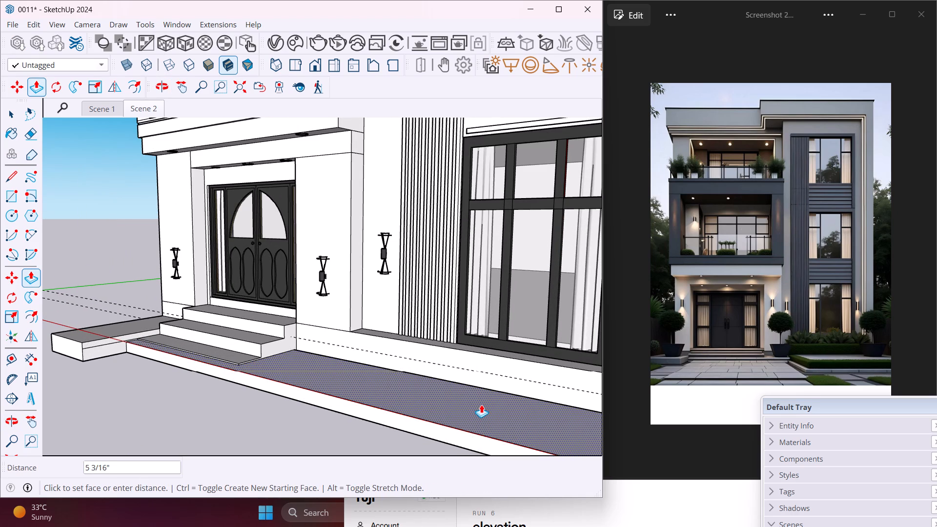
left_click(482, 407)
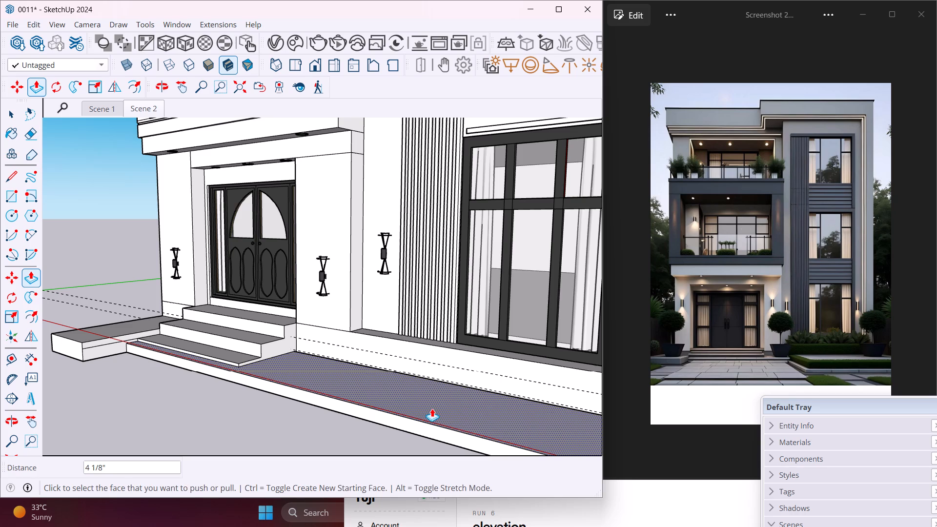
middle_click_drag(432, 408, 547, 384)
scroll(463, 402, "down", 1)
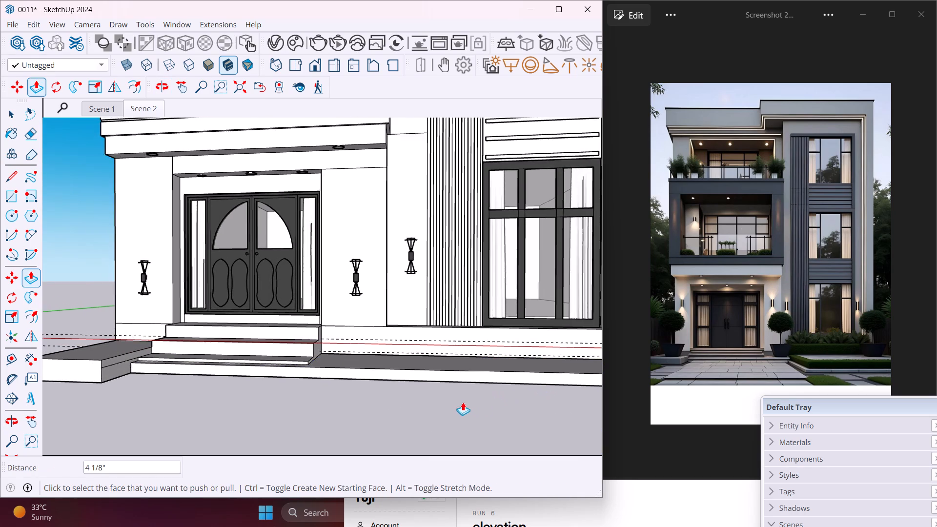
scroll(463, 402, "down", 1)
key("Escape")
key("space")
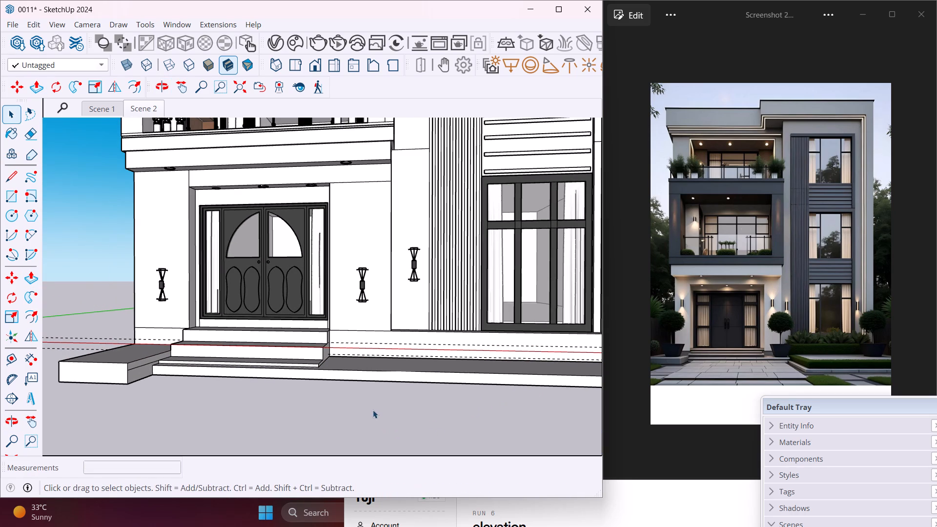
Draw a ground rectangle about 10' 4" by 8' 5" in front of the entrance steps, starting where the slab meets the low side block.
scroll(345, 378, "up", 2)
middle_click_drag(345, 378, 383, 368)
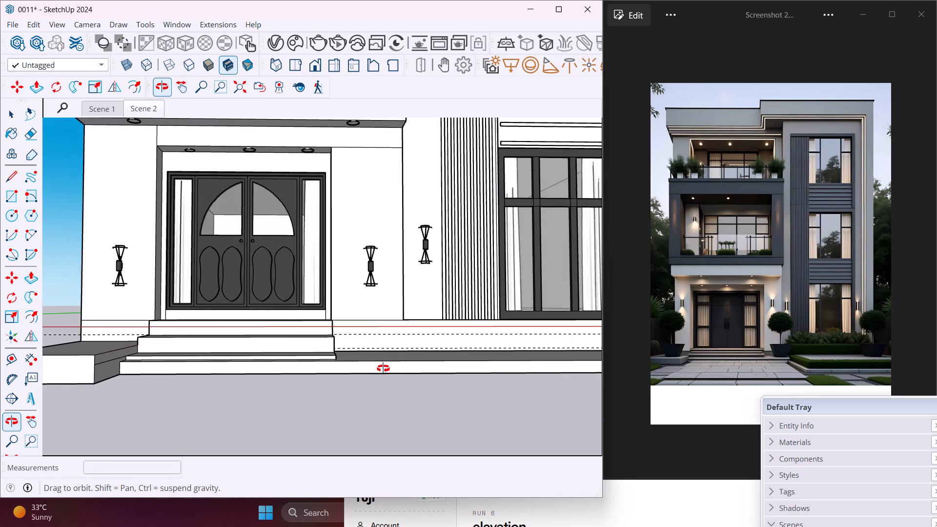
middle_click_drag(383, 368, 315, 412)
scroll(315, 410, "down", 3)
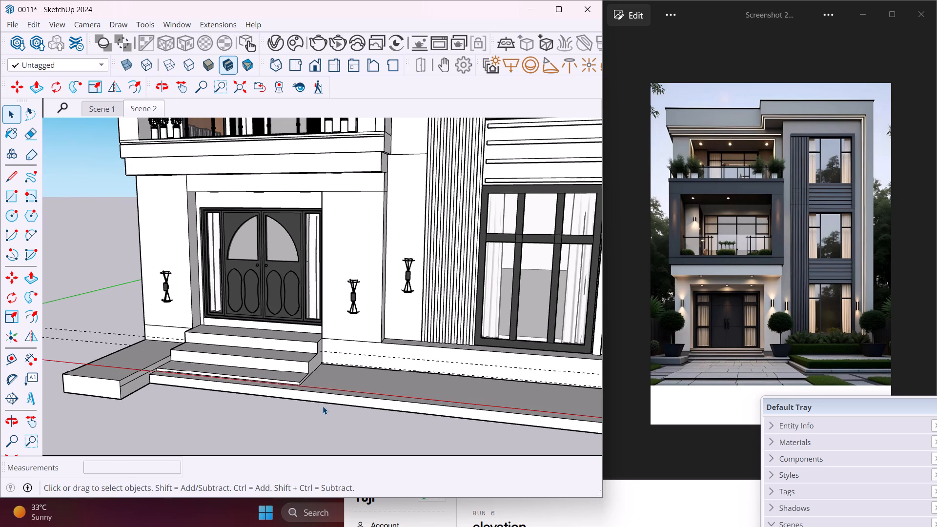
middle_click_drag(324, 406, 405, 406)
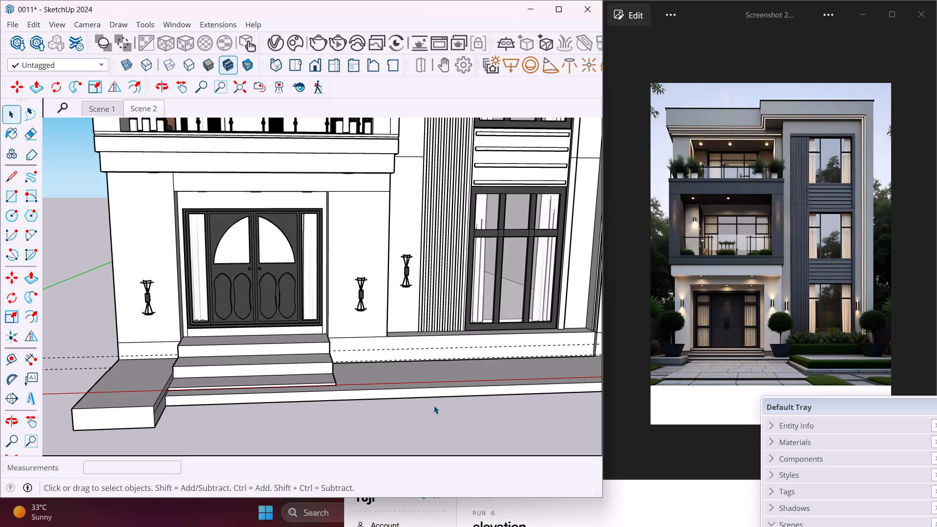
middle_click_drag(434, 405, 447, 402)
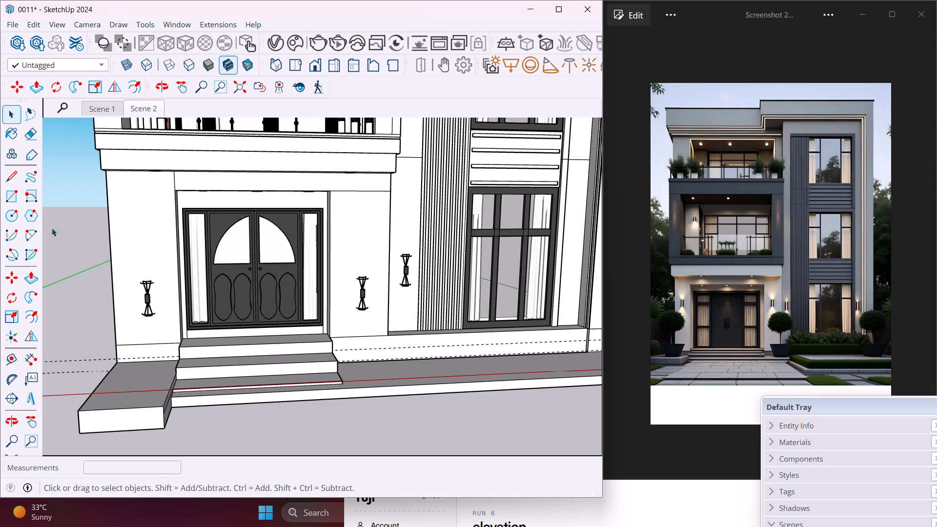
left_click(16, 194)
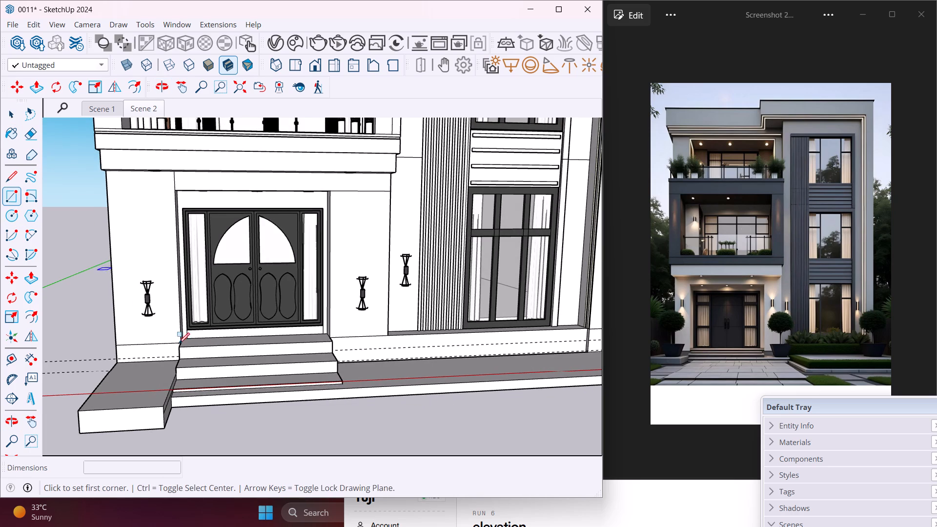
left_click(174, 403)
scroll(261, 402, "down", 3)
middle_click_drag(302, 404, 261, 393)
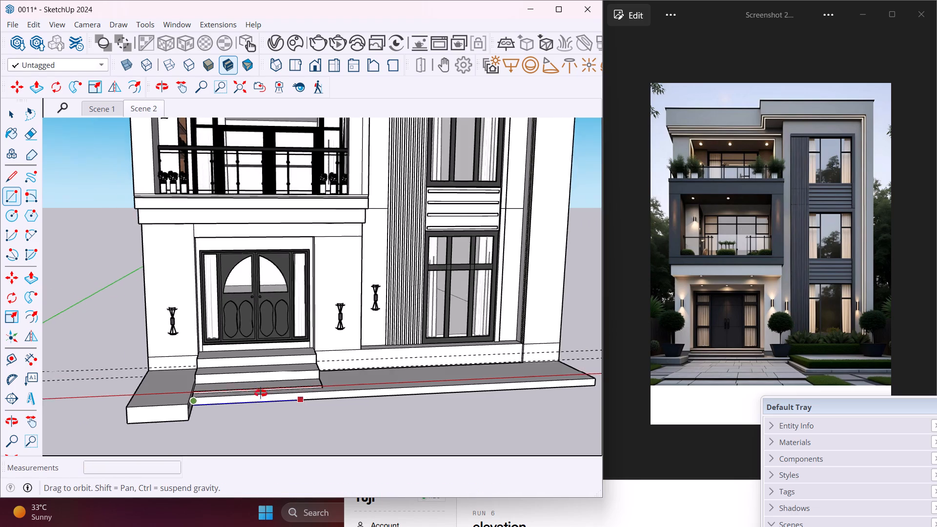
middle_click_drag(261, 393, 71, 362)
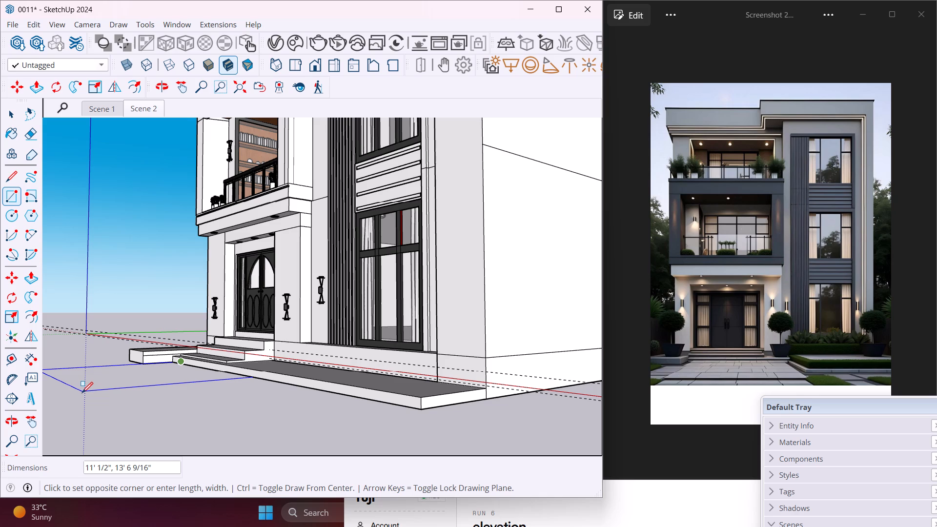
middle_click_drag(82, 393, 167, 411)
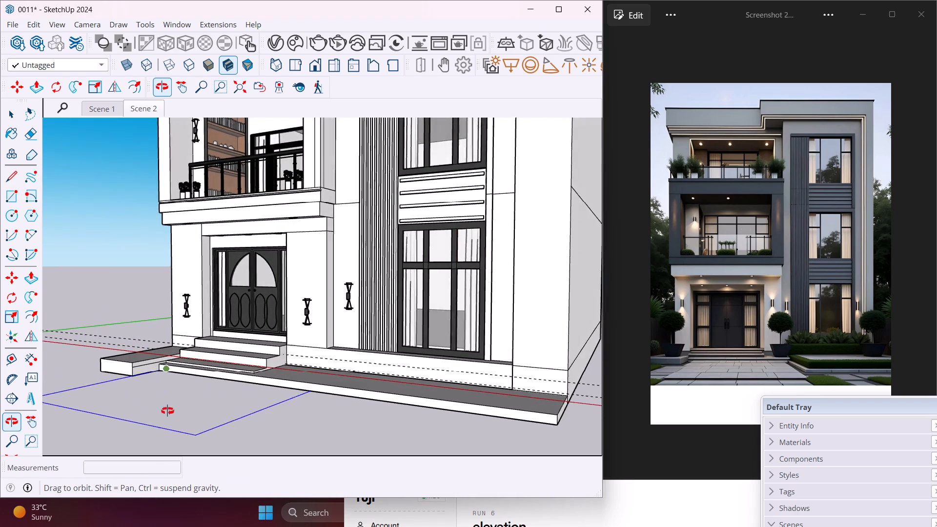
middle_click_drag(167, 411, 173, 412)
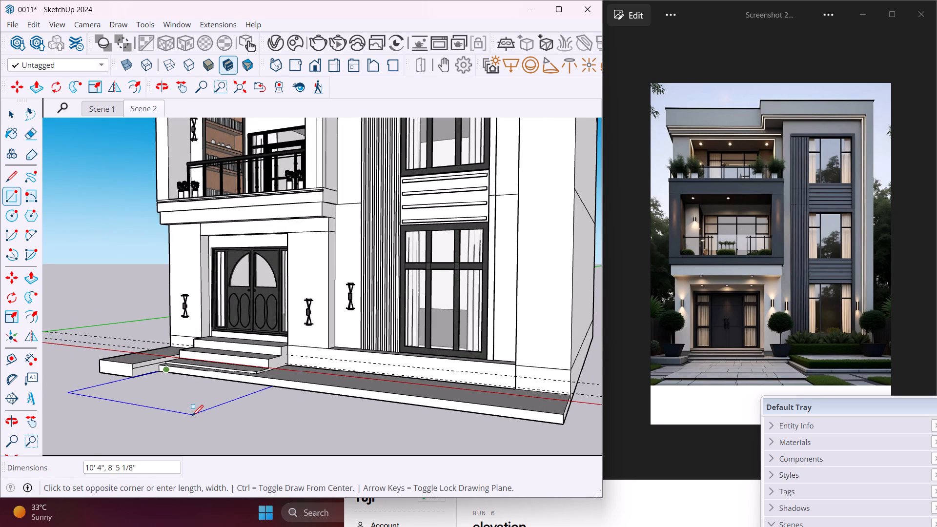
left_click(192, 416)
Draw a ground rectangle about 3' 5" by 5' 6" in front of the low side block, beside the entrance rectangle.
middle_click_drag(181, 407, 199, 413)
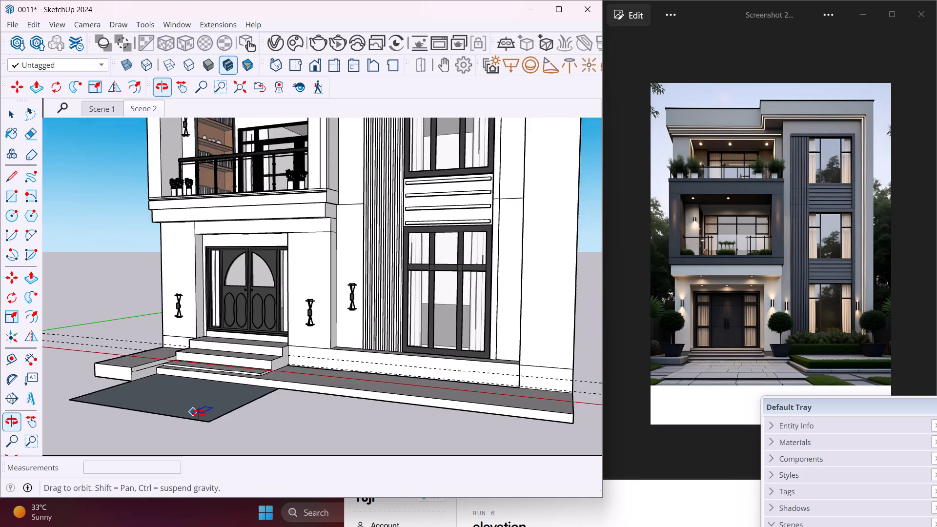
middle_click_drag(199, 413, 331, 403)
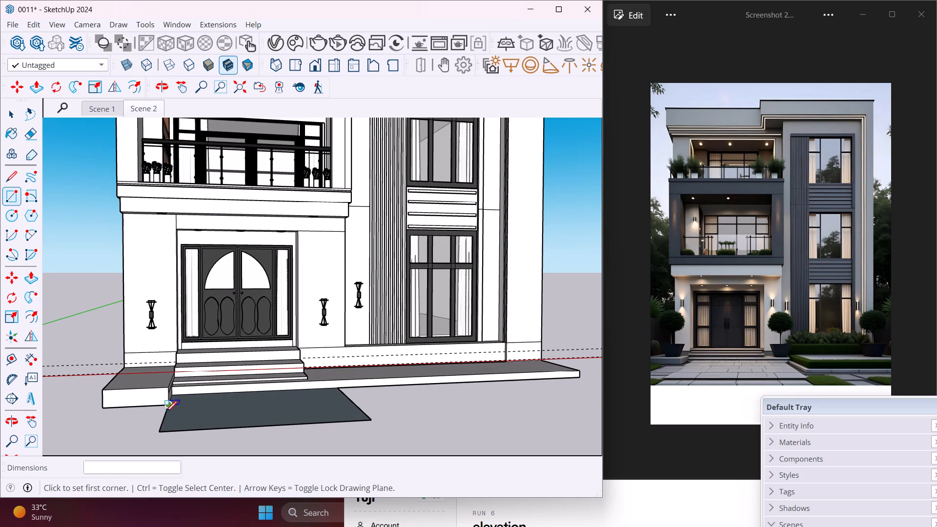
left_click(169, 405)
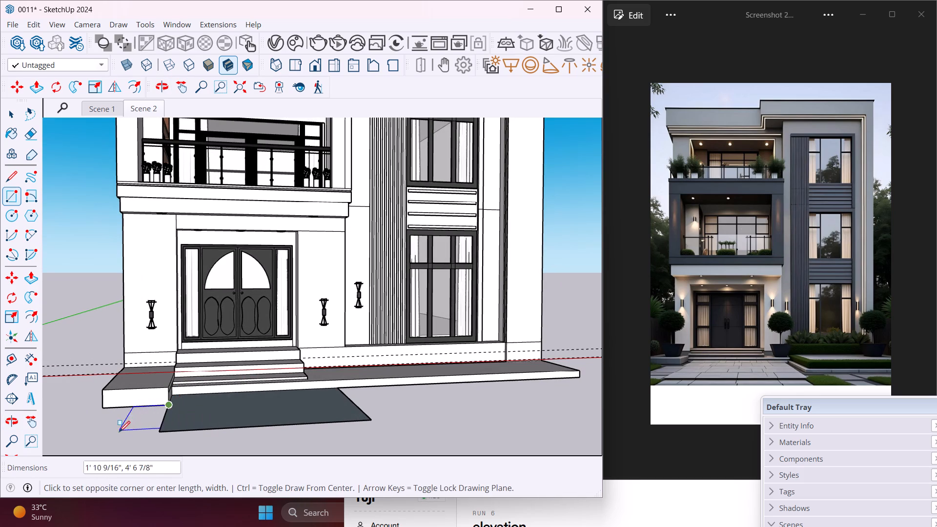
left_click(81, 439)
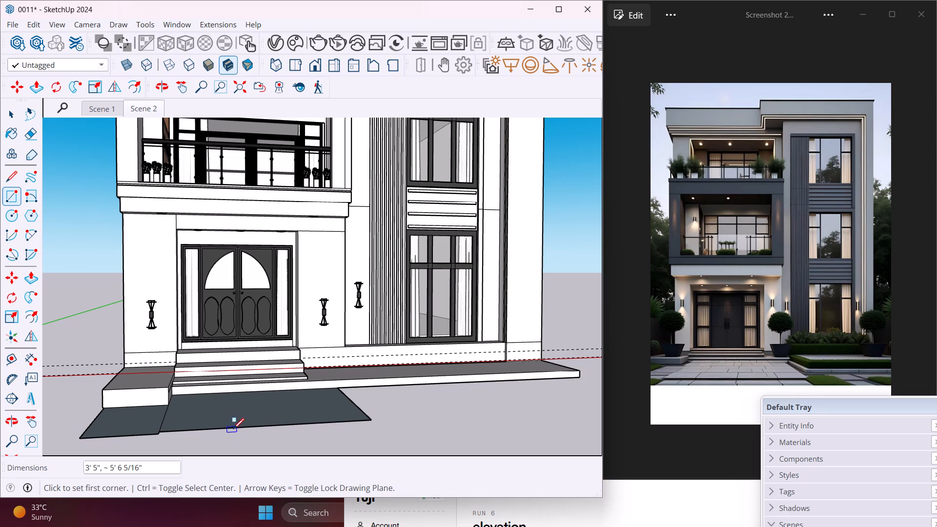
Draw a ground rectangle about 17' 8" by 8' 5" along the slab from the entrance rectangle to the slab's far end.
middle_click_drag(231, 417, 105, 445)
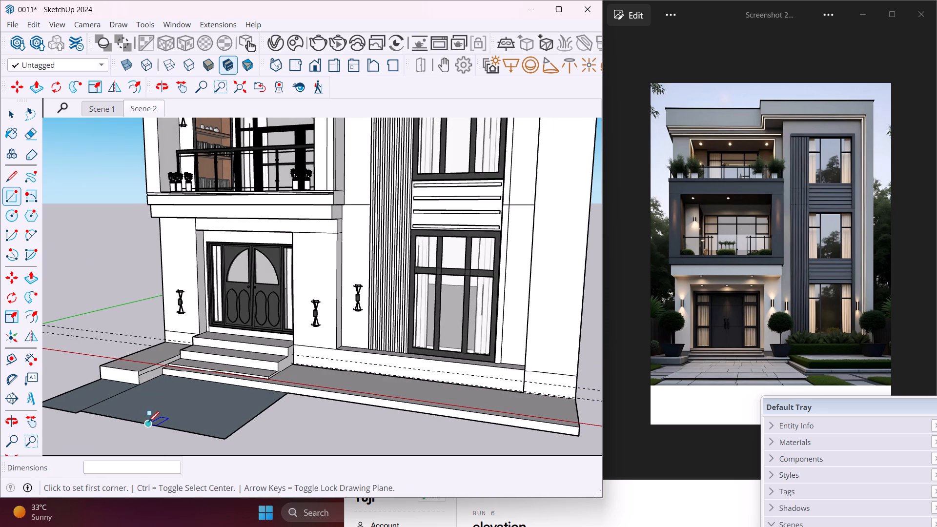
middle_click_drag(155, 418, 166, 414)
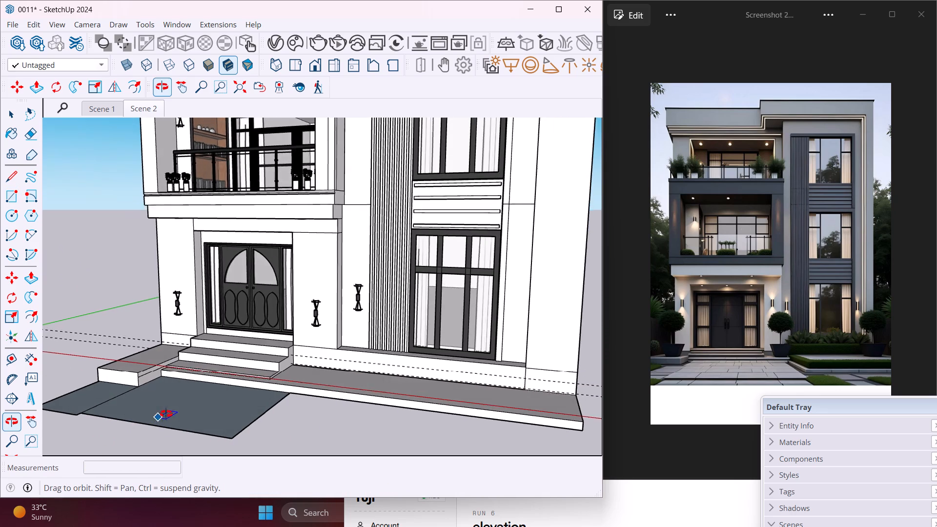
middle_click_drag(166, 414, 174, 409)
scroll(153, 396, "down", 3)
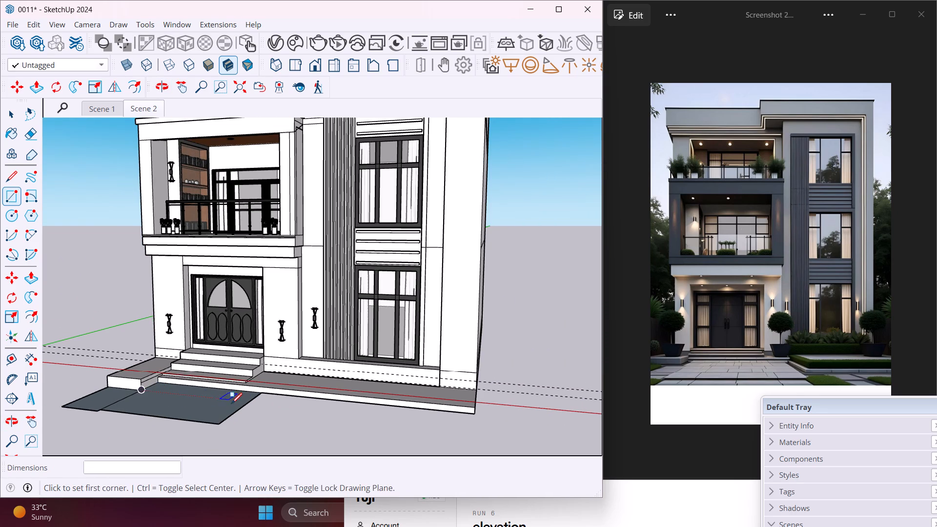
scroll(265, 394, "up", 3)
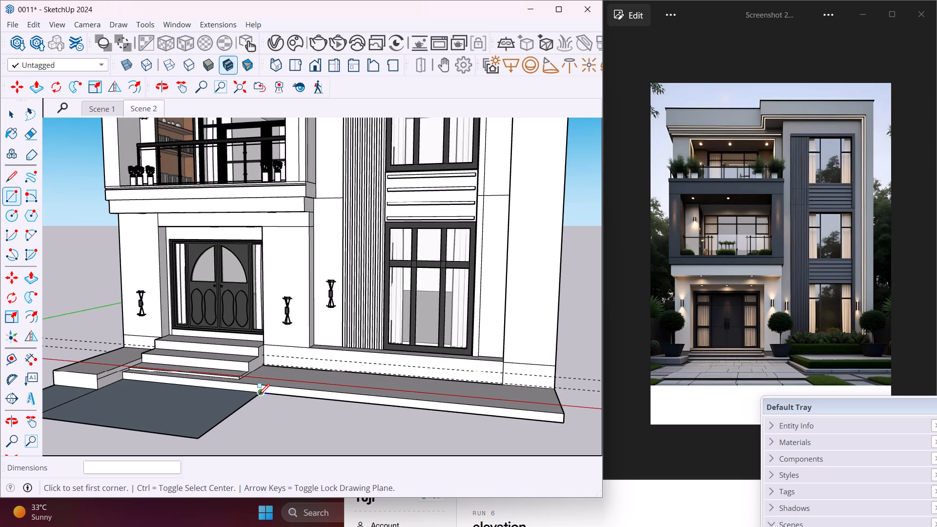
left_click(261, 395)
scroll(283, 413, "down", 8)
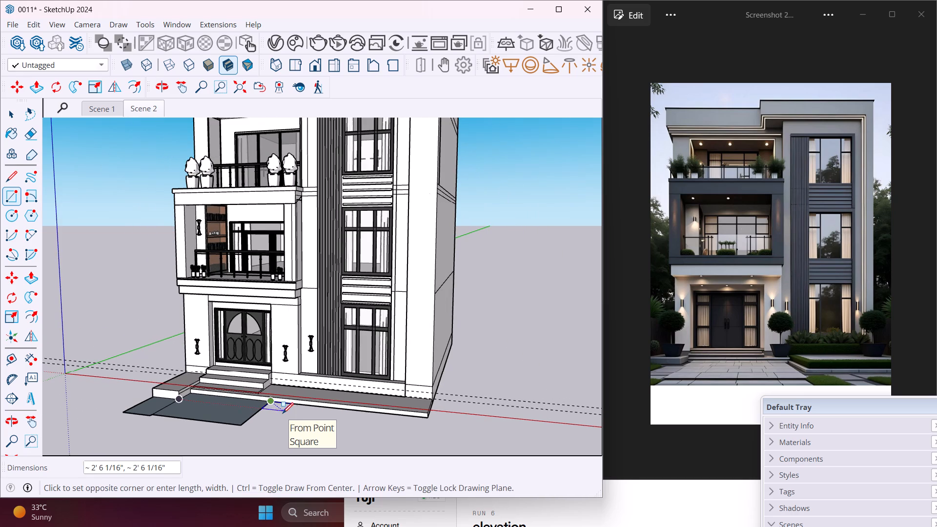
left_click(417, 451)
Draw a ground rectangle about 10' 4" by 9' 8" extending outward from the front edge of the entrance rectangle.
middle_click_drag(299, 438, 321, 431)
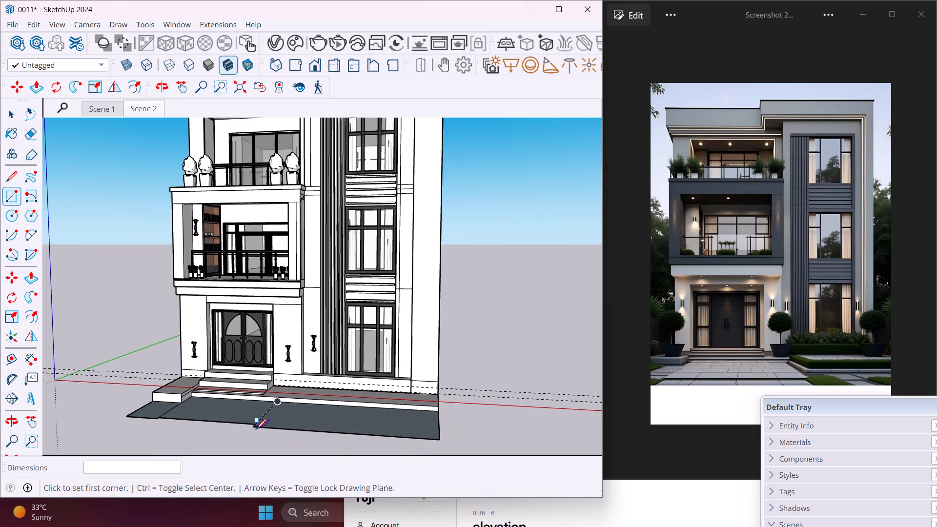
middle_click_drag(250, 423, 299, 424)
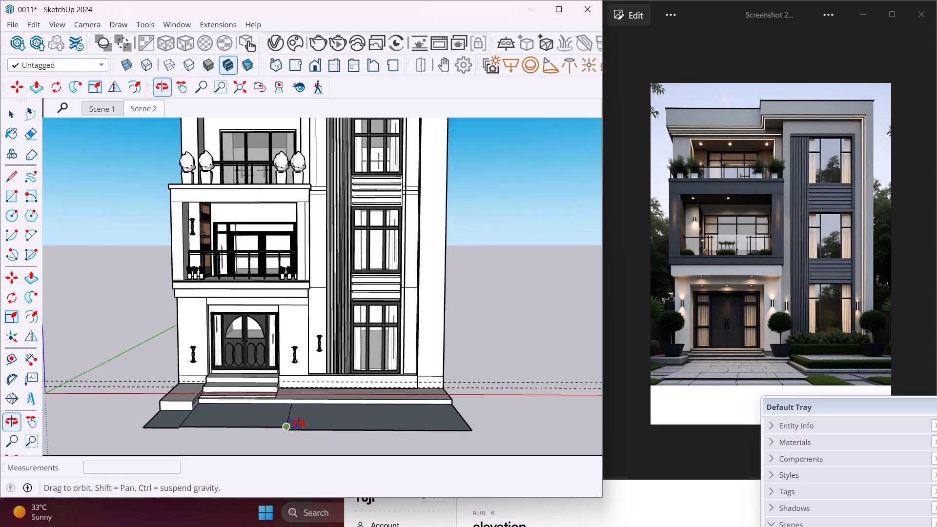
middle_click_drag(299, 424, 311, 424)
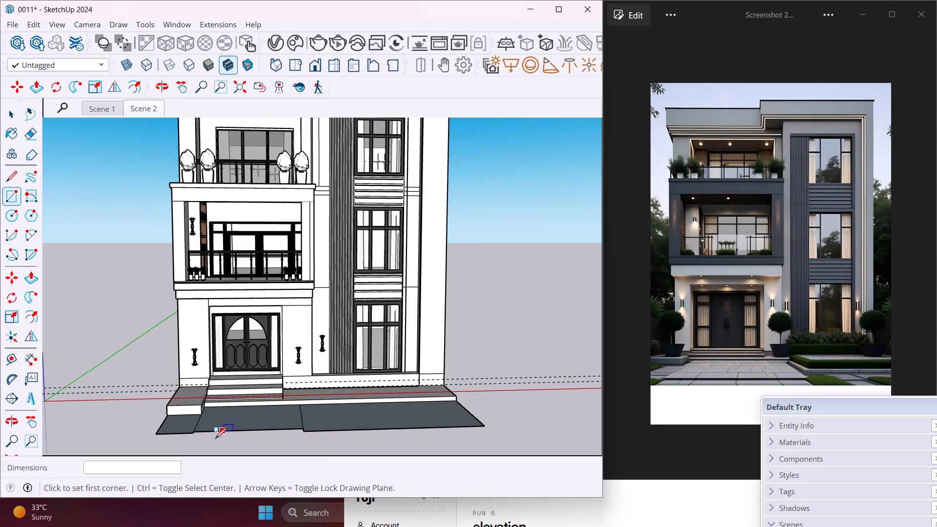
left_click(197, 434)
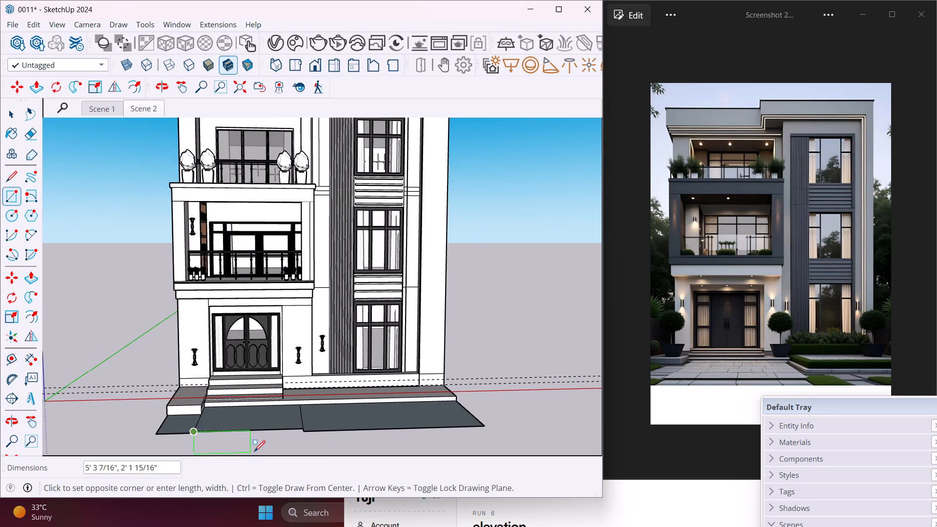
scroll(255, 450, "down", 4)
middle_click_drag(277, 447, 121, 419)
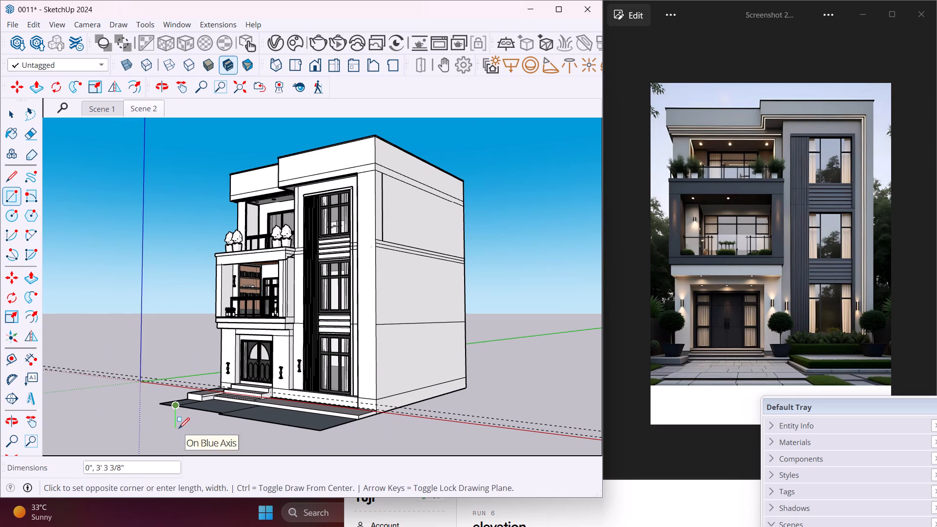
scroll(168, 420, "down", 4)
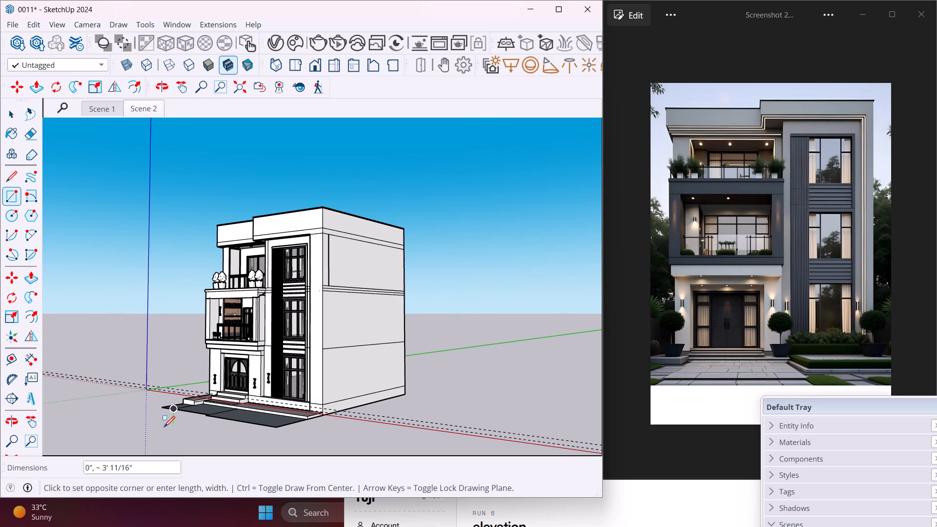
middle_click_drag(148, 441, 112, 455)
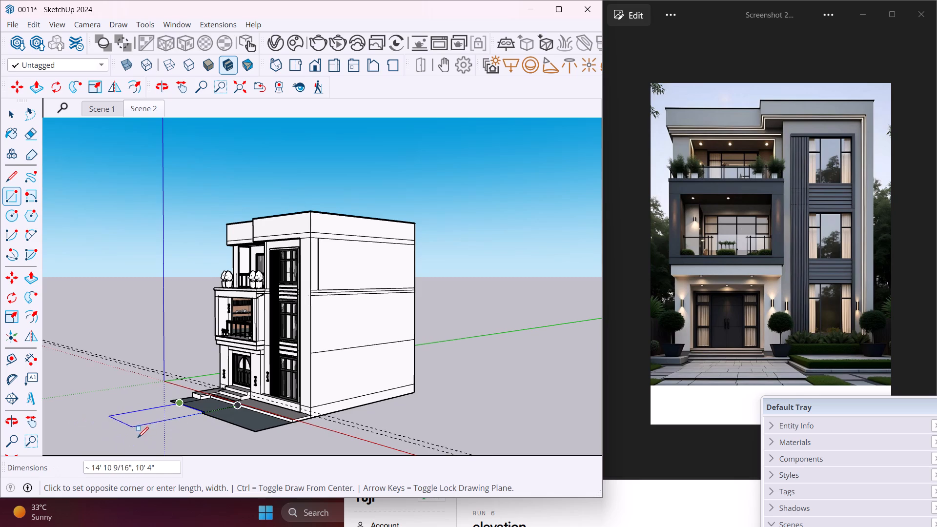
left_click(160, 425)
Draw a ground rectangle about 15' 2" by 10' 11" outward from the long rectangle's front edge, adjoining the outer entrance rectangle.
middle_click_drag(179, 420, 189, 421)
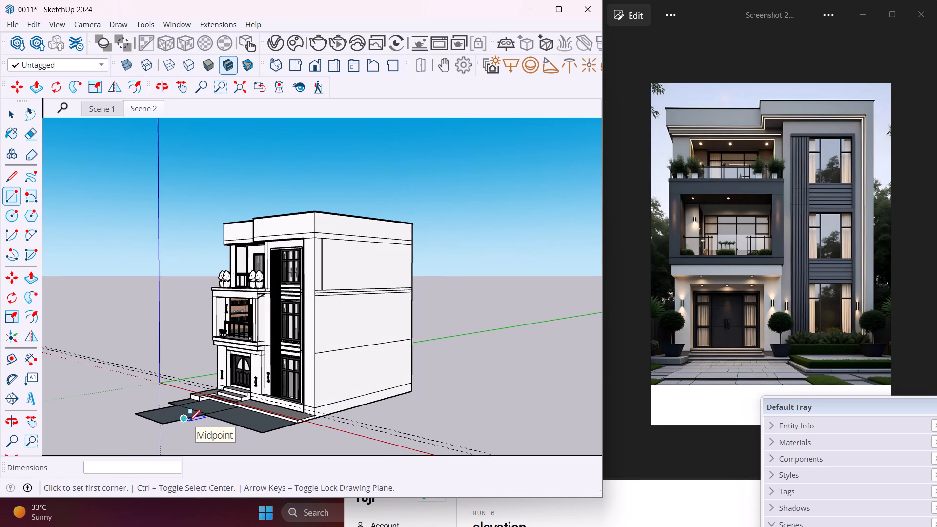
left_click(205, 416)
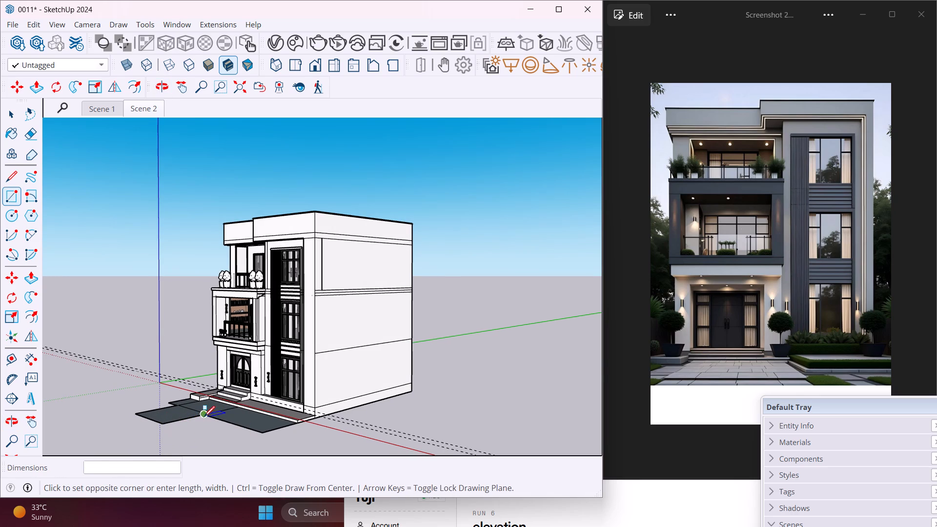
left_click(163, 446)
Draw a ground rectangle about 9' 4" by 3' 5" beside the outer entrance rectangle, in front of the small side rectangle.
middle_click_drag(166, 433, 263, 445)
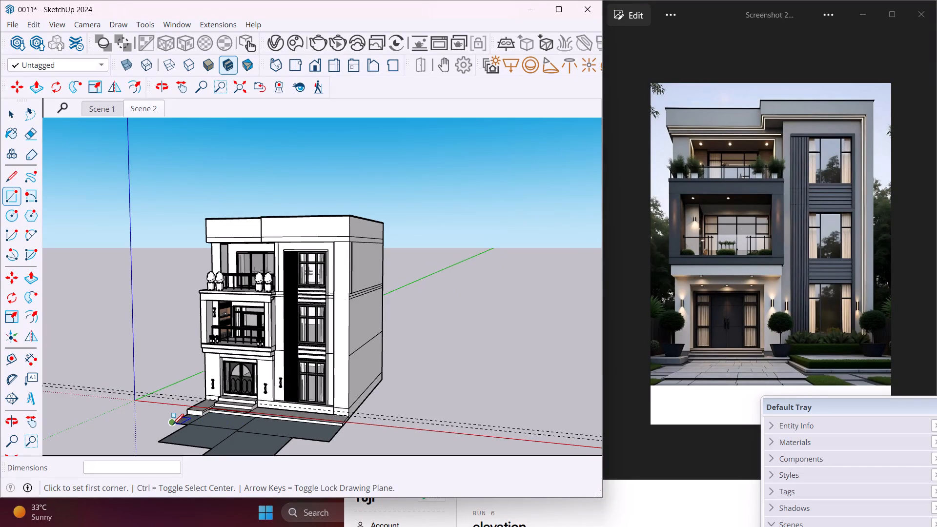
left_click(173, 425)
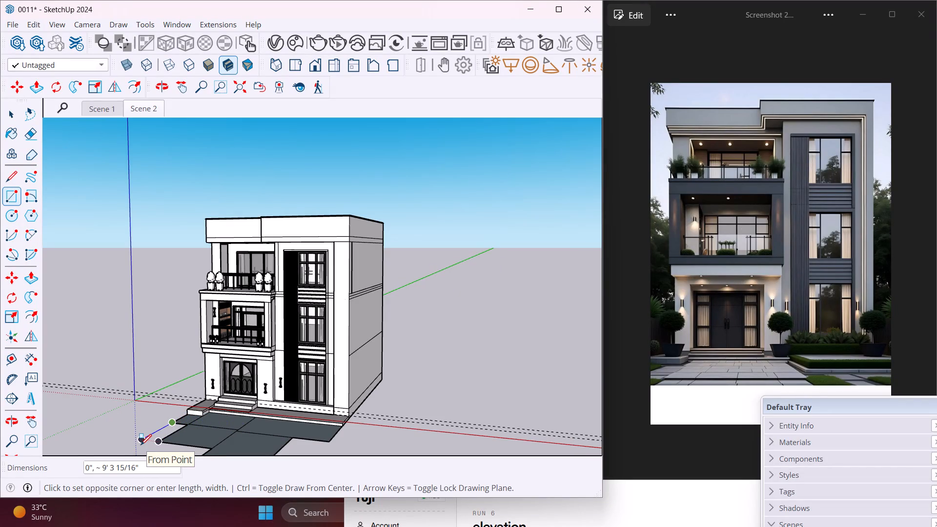
left_click(140, 443)
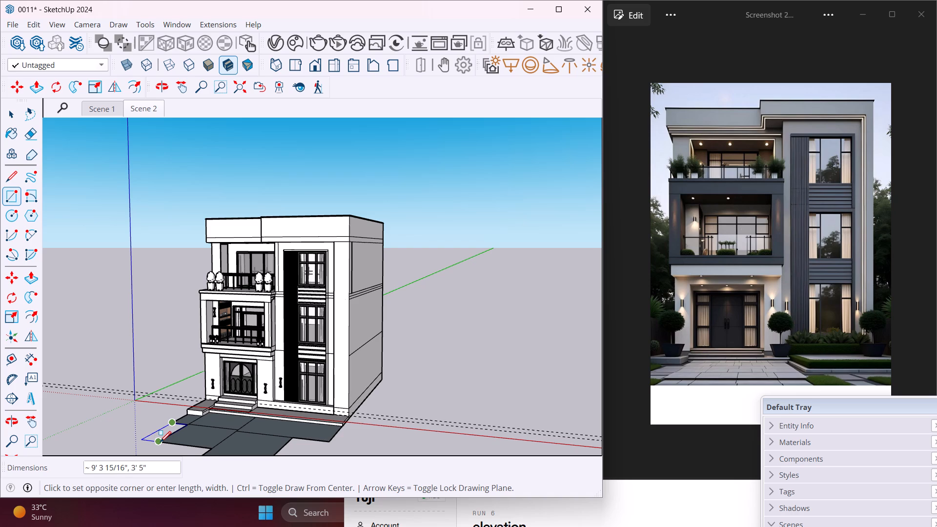
scroll(160, 442, "up", 1)
left_click(160, 442)
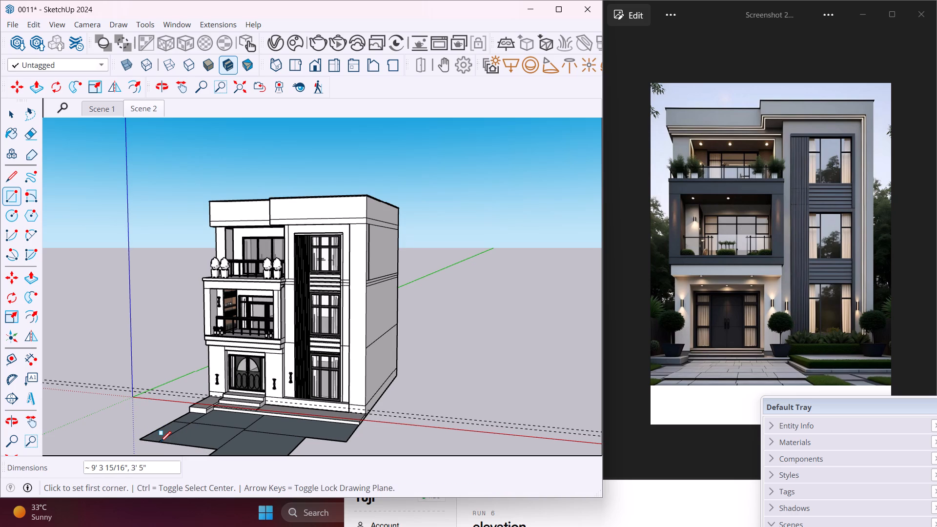
key("Escape")
key("space")
Push/Pull the long rectangle beside the entrance rectangle, along the slab's front, upward by about 9 3/8".
middle_click_drag(217, 430, 278, 436)
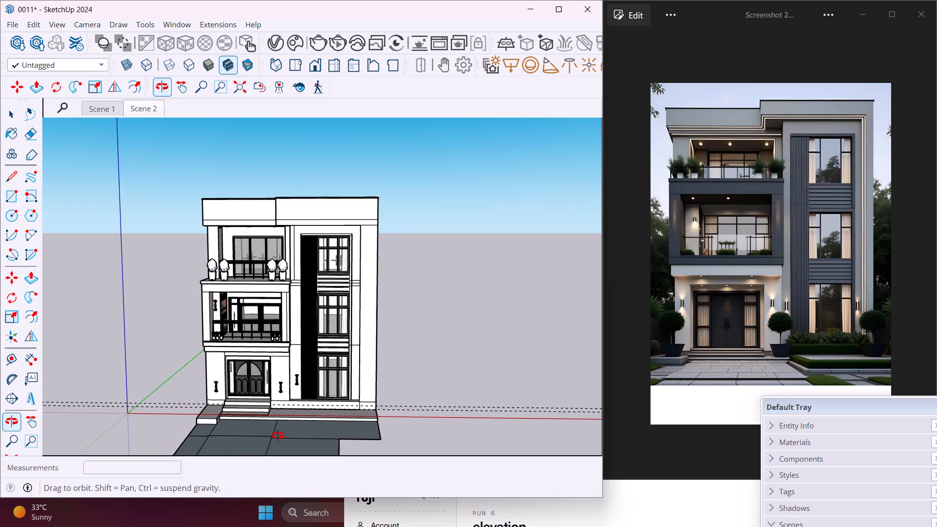
middle_click_drag(278, 436, 285, 436)
scroll(291, 437, "up", 8)
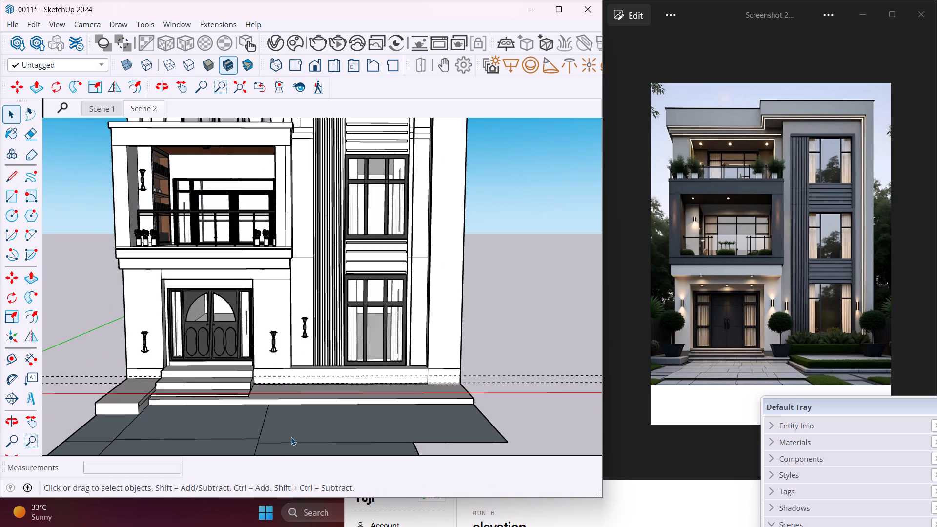
left_click(291, 437)
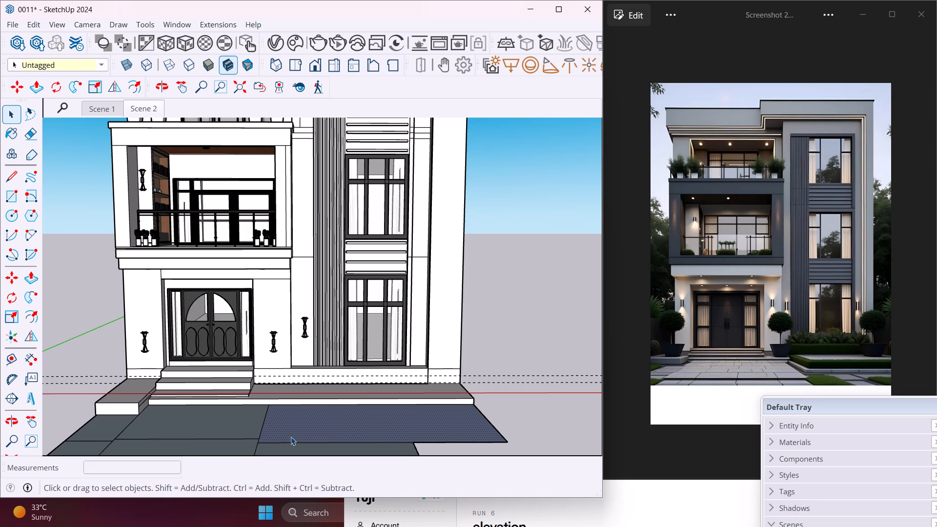
key("p")
left_click(291, 437)
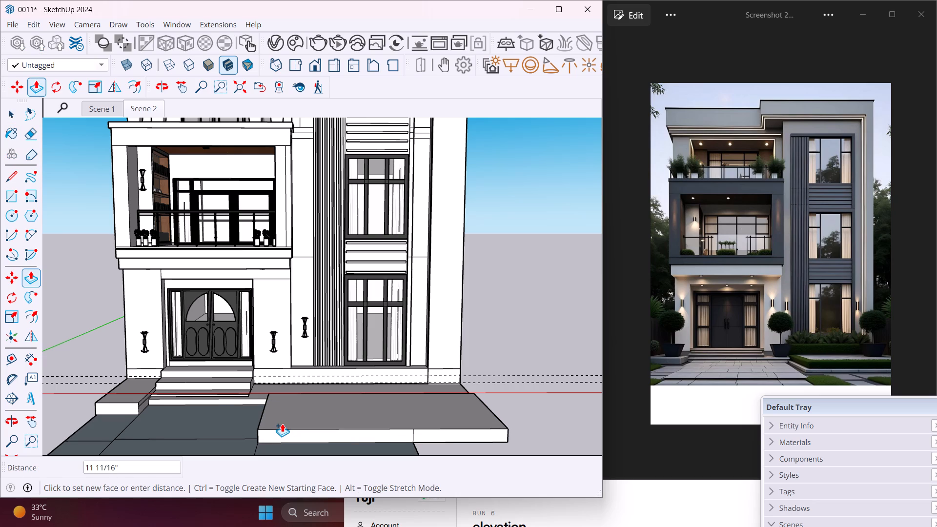
middle_click_drag(282, 424, 357, 429)
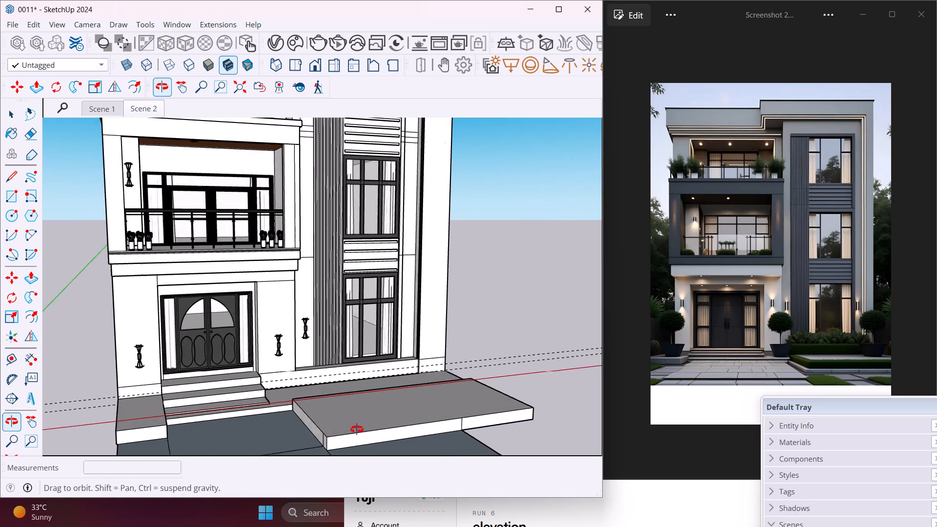
middle_click_drag(357, 429, 380, 428)
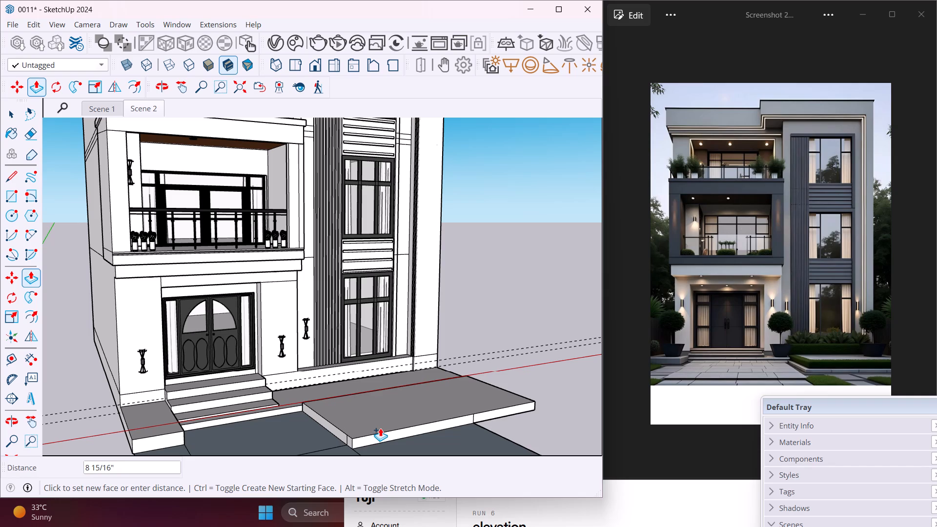
left_click(381, 427)
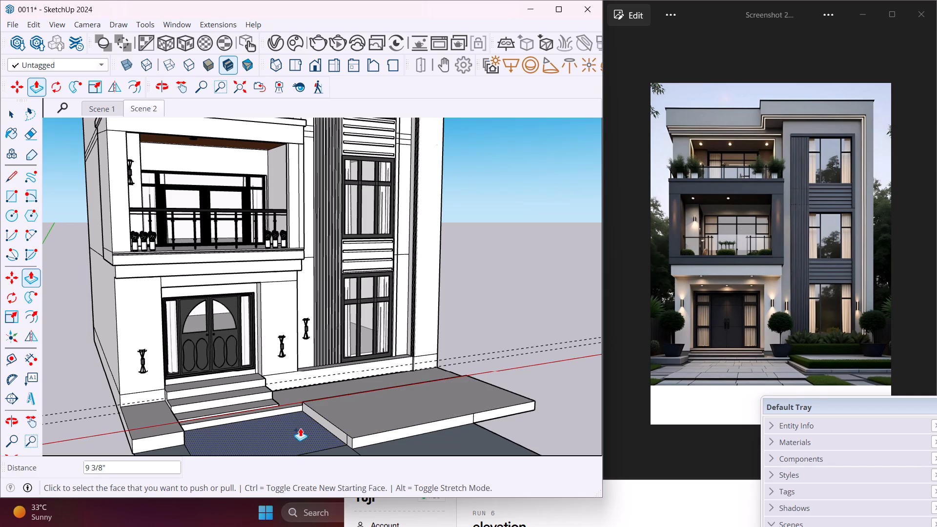
Raise the entrance rectangle and the small side rectangle in front of the low side block by 2 13/16" each.
middle_click_drag(300, 428, 234, 409)
left_click(228, 412)
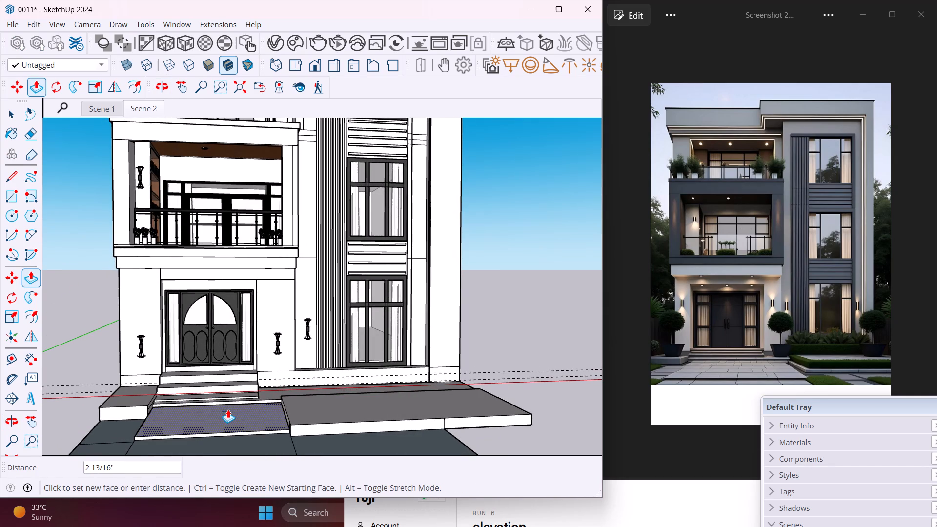
left_click(228, 409)
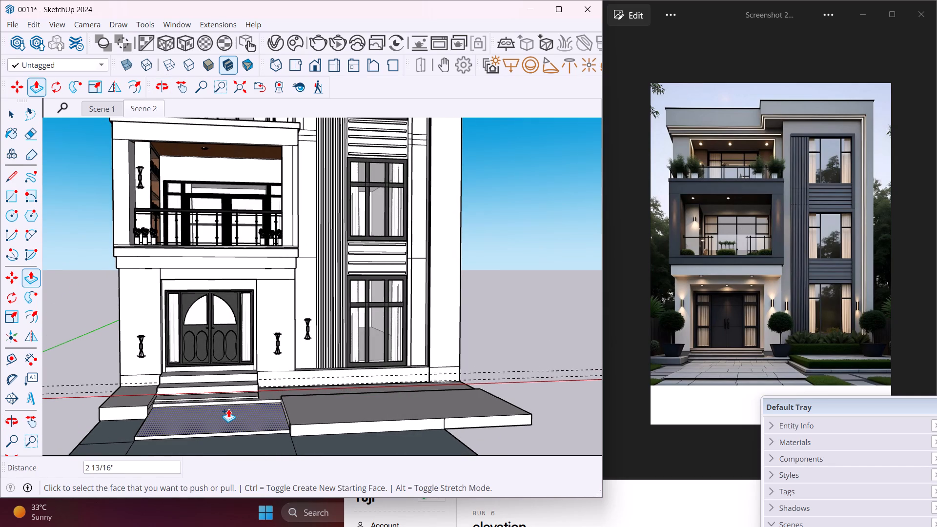
left_click(120, 426)
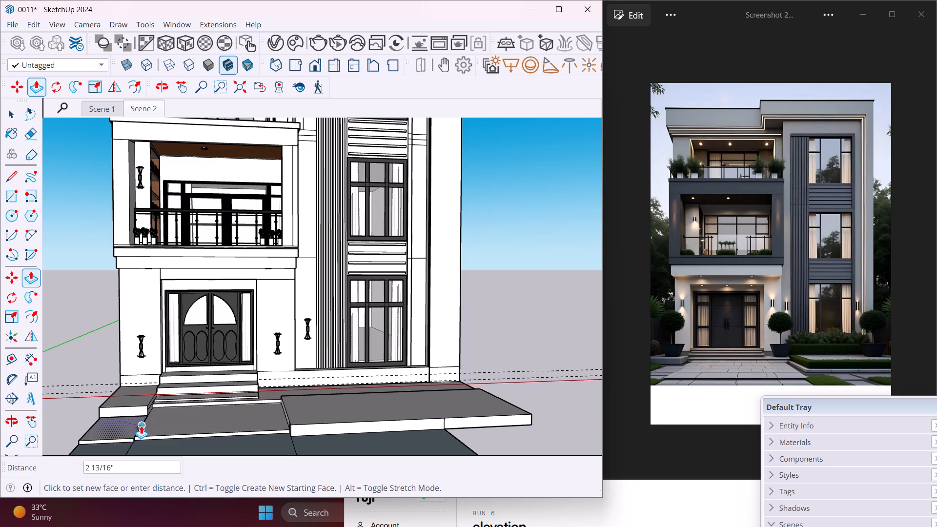
left_click(145, 426)
Raise the three outer paving rectangles level with the entrance rectangle, 2 13/16" above the ground.
middle_click_drag(147, 414, 166, 409)
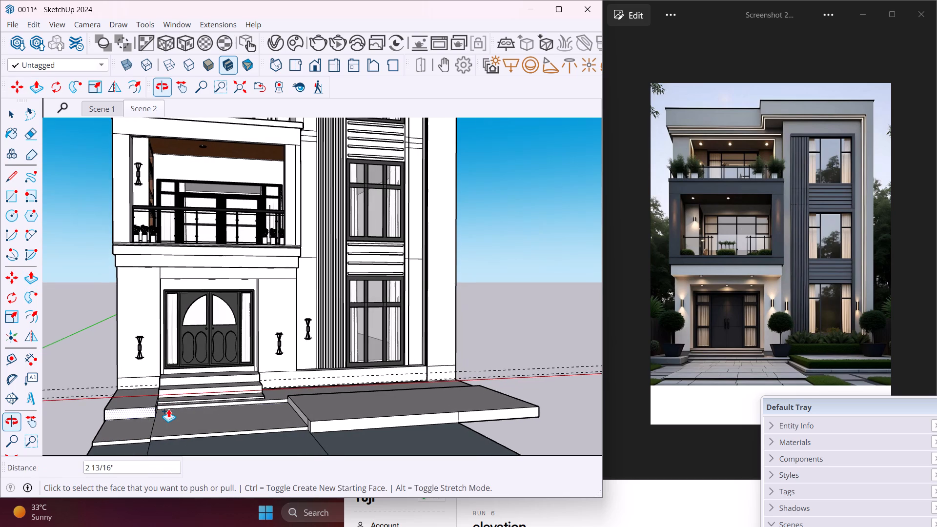
scroll(215, 400, "down", 2)
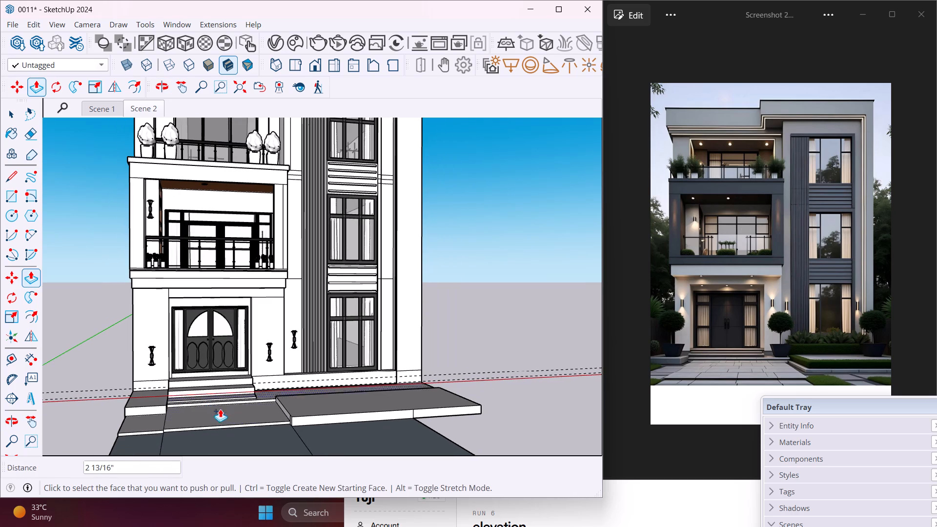
left_click(240, 434)
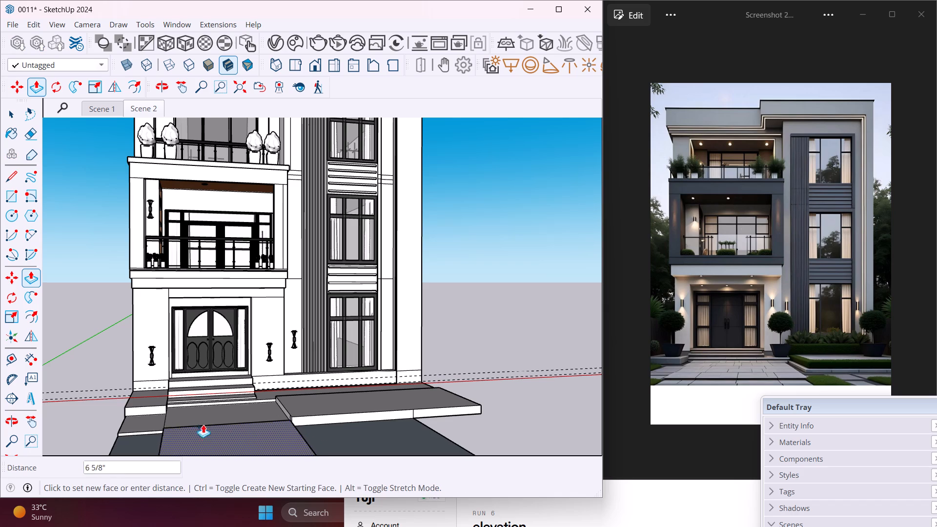
middle_click_drag(171, 418, 346, 444)
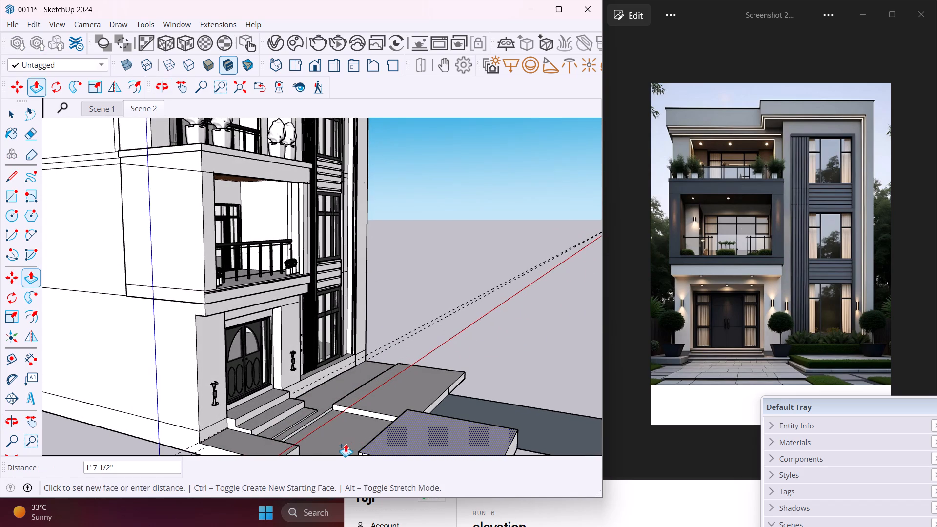
left_click(342, 442)
left_click(482, 418)
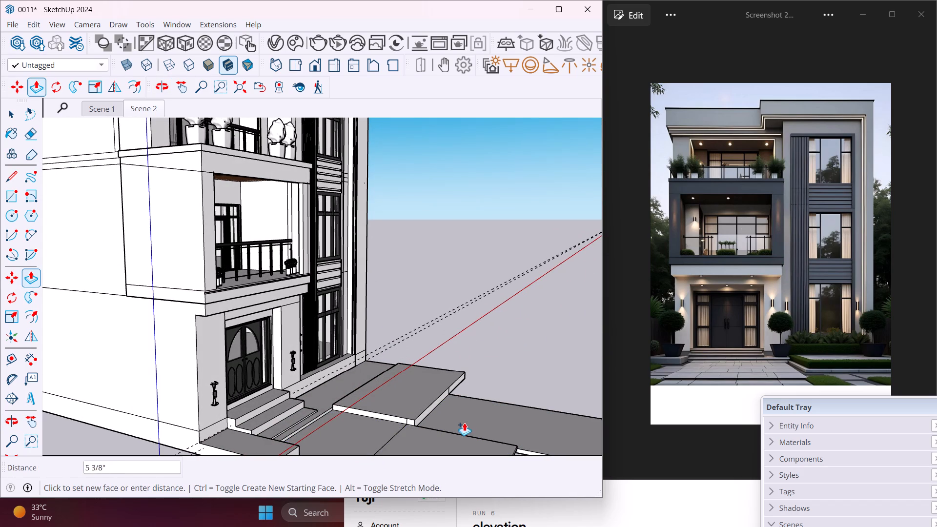
left_click(427, 435)
middle_click_drag(418, 435, 328, 429)
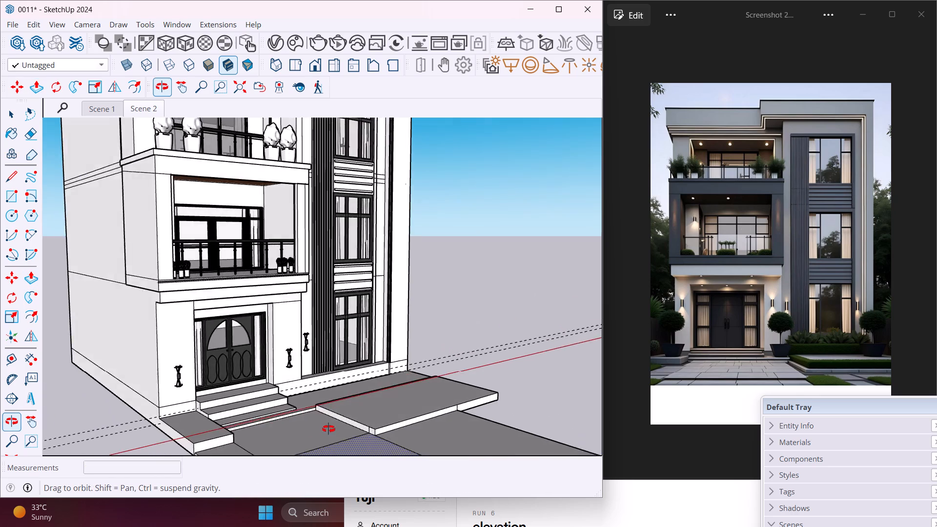
middle_click_drag(328, 429, 182, 425)
left_click(142, 439)
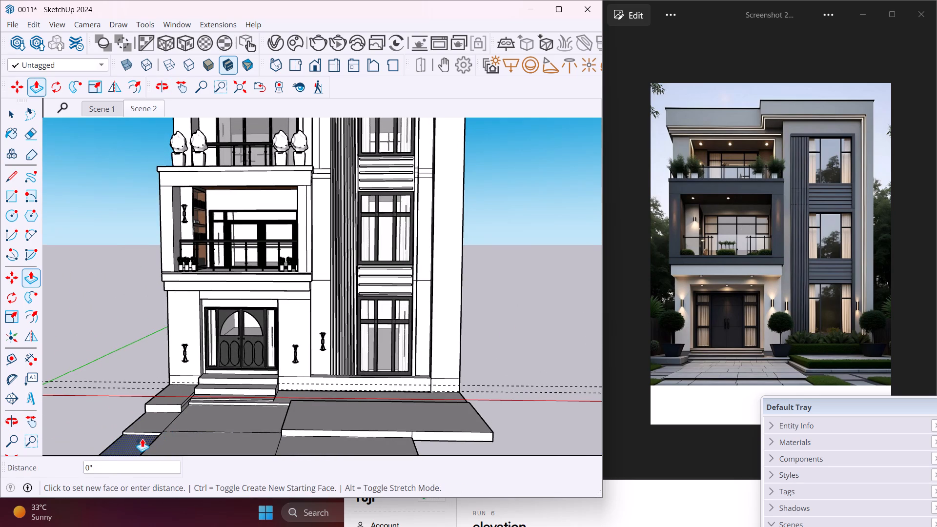
left_click(166, 442)
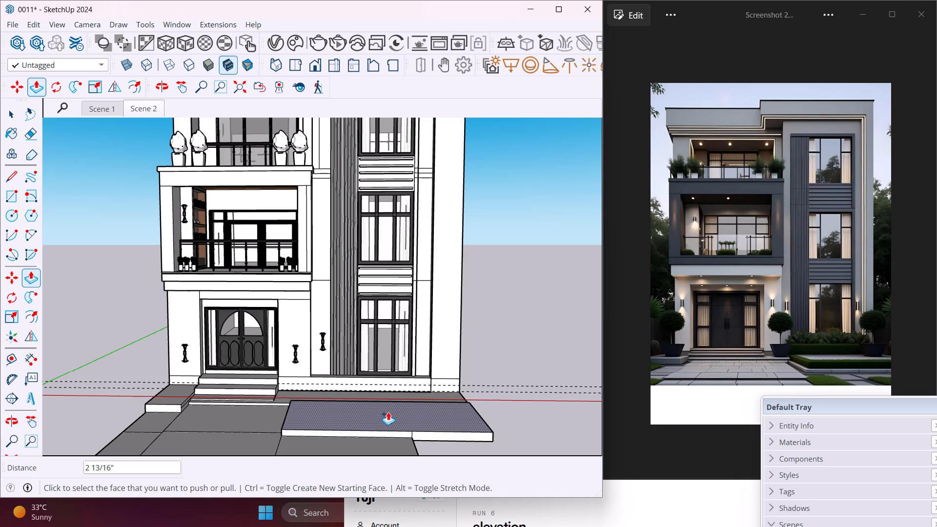
middle_click_drag(388, 412, 254, 443)
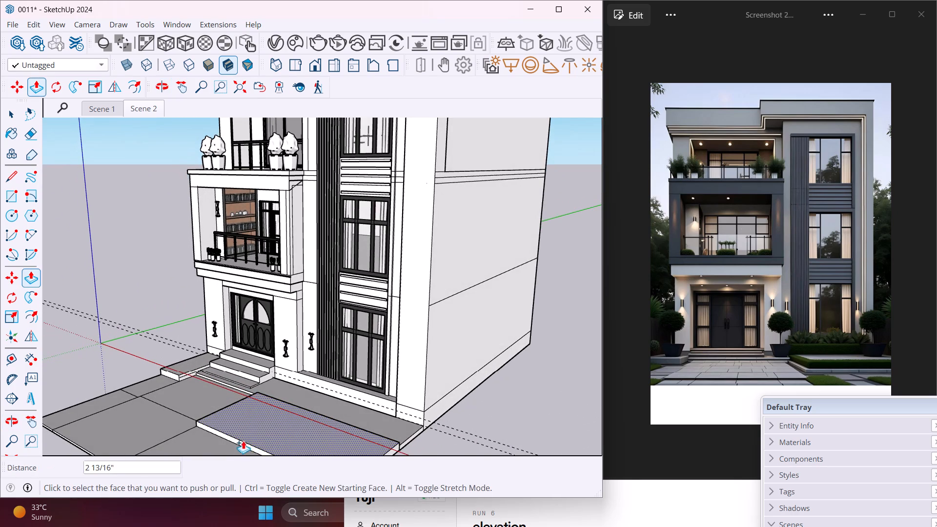
key("Escape")
key("space")
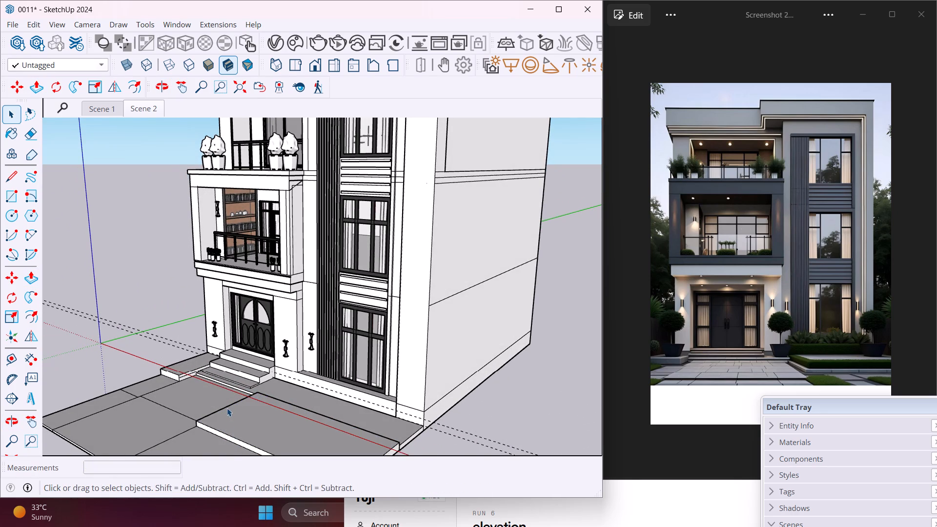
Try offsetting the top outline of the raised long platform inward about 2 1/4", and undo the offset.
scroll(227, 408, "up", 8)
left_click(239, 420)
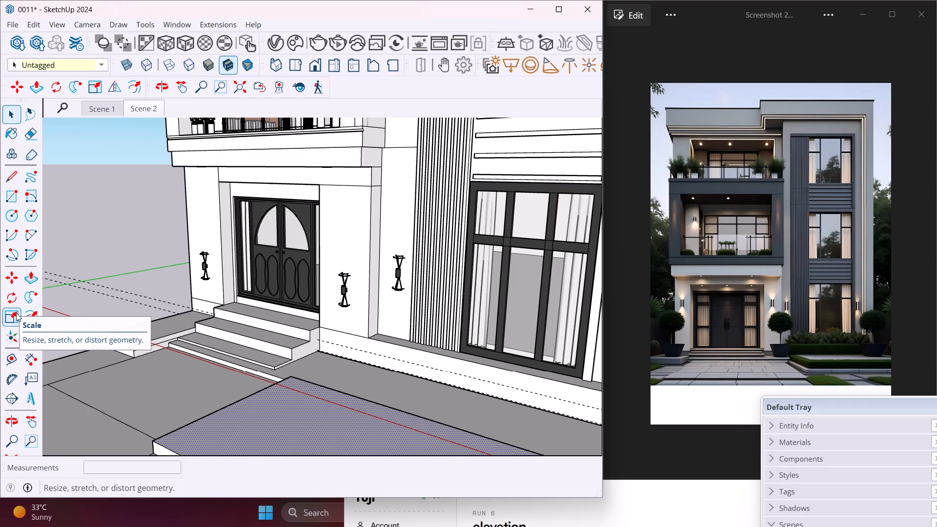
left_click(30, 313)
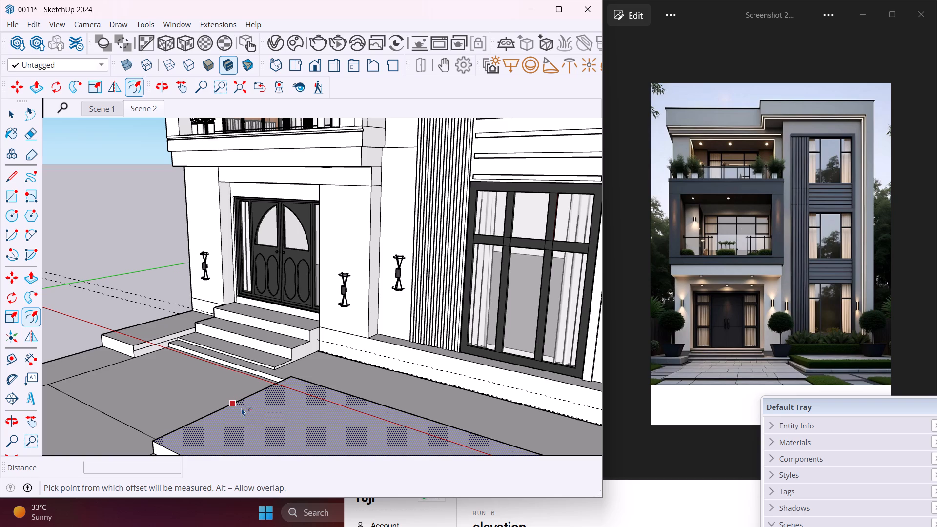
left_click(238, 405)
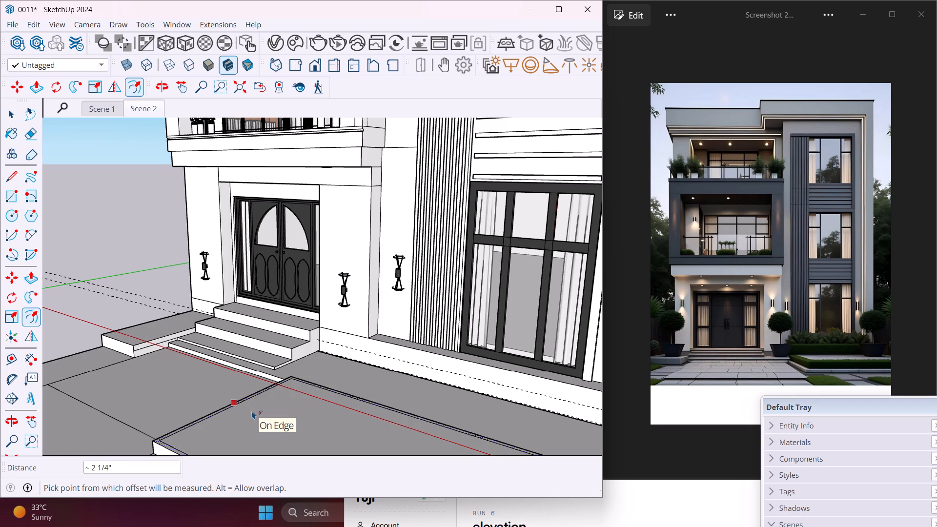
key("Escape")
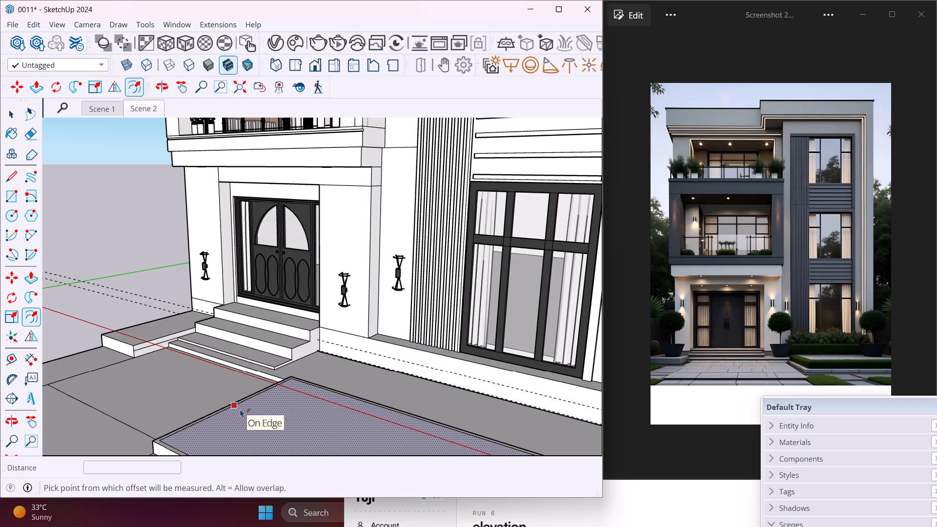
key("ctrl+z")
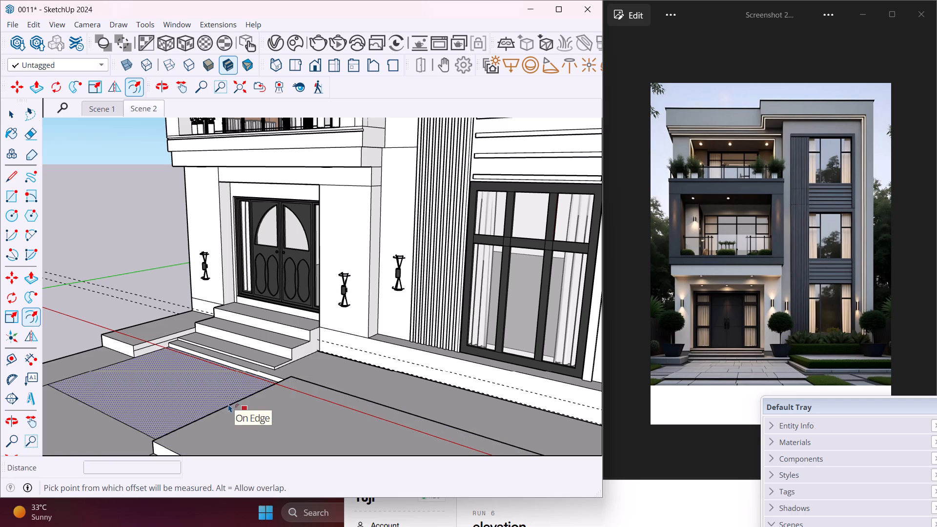
Offset the raised long platform's top outline inward about 1', and the resulting inner outline inward about 1' 10".
left_click(237, 408)
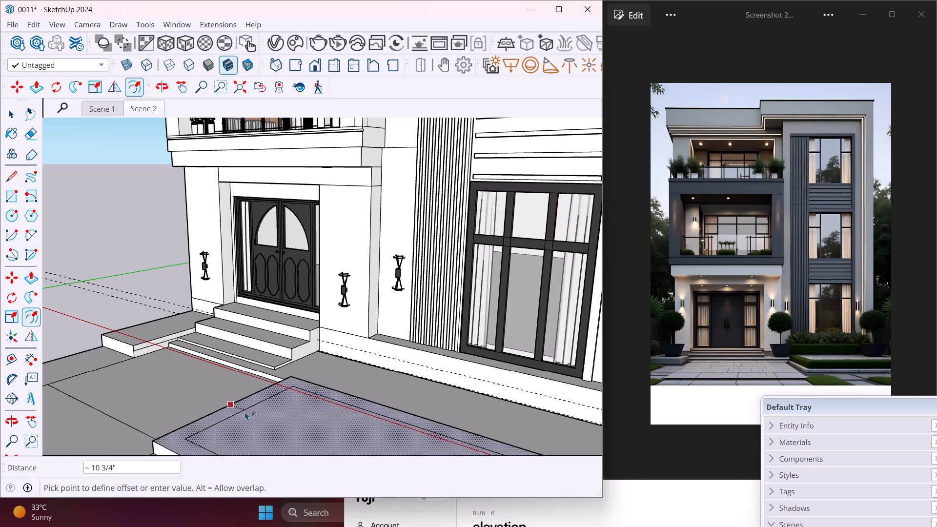
left_click(246, 412)
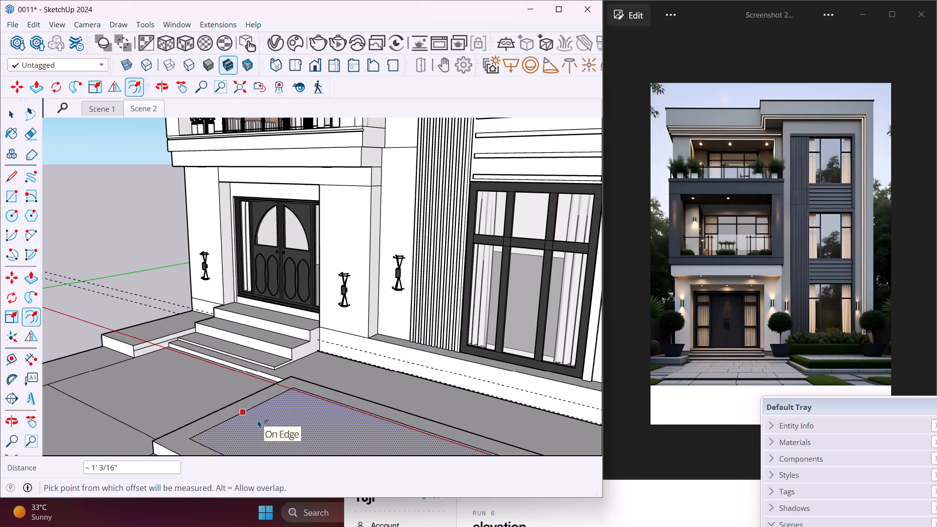
left_click(258, 420)
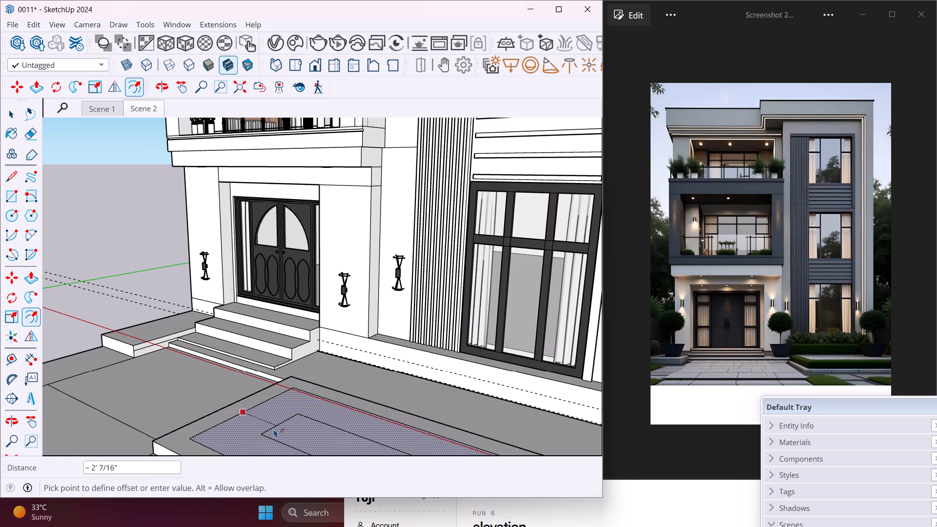
left_click(269, 429)
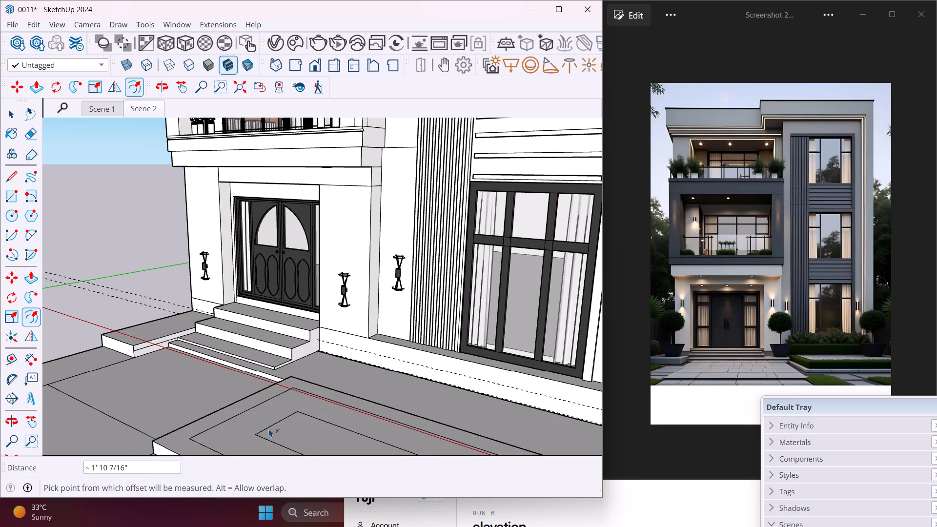
key("Escape")
key("space")
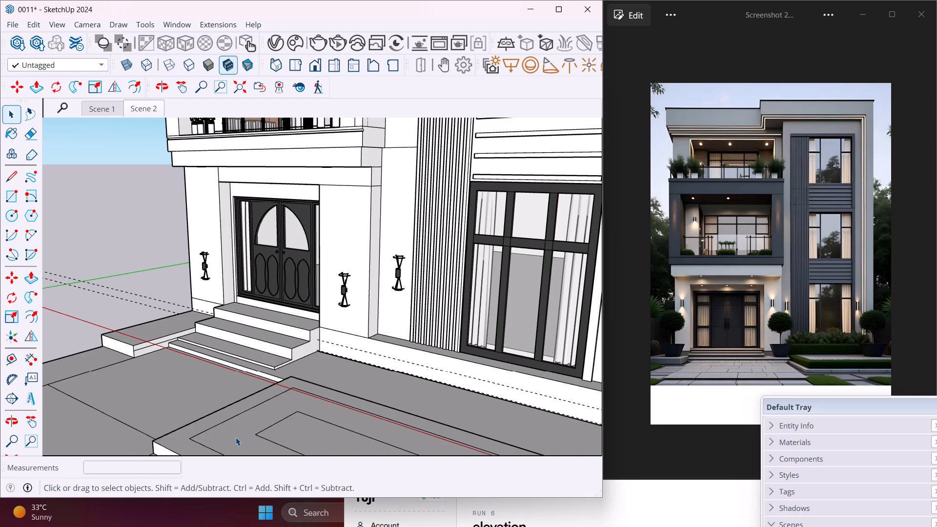
middle_click_drag(236, 437, 328, 437)
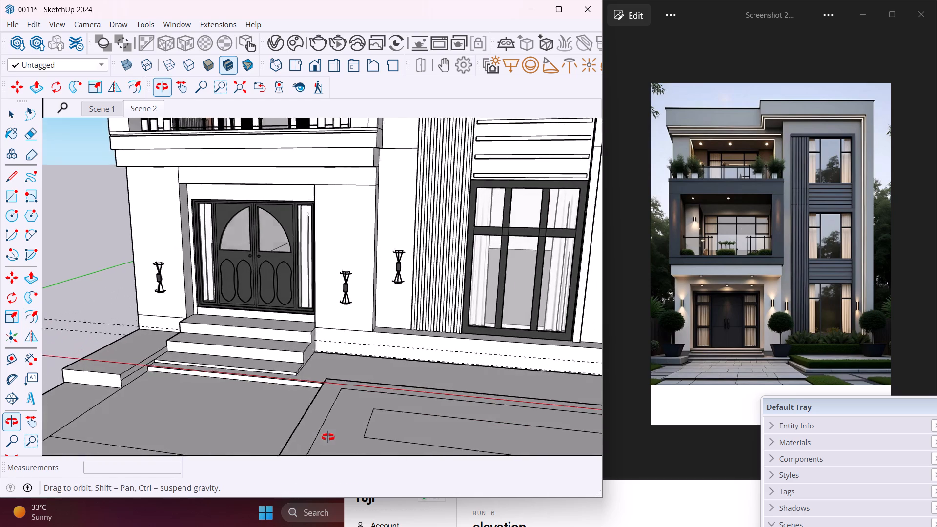
Examine the entrance steps, low side block, paving and tiered platform from several angles, near and far.
middle_click_drag(328, 437, 335, 437)
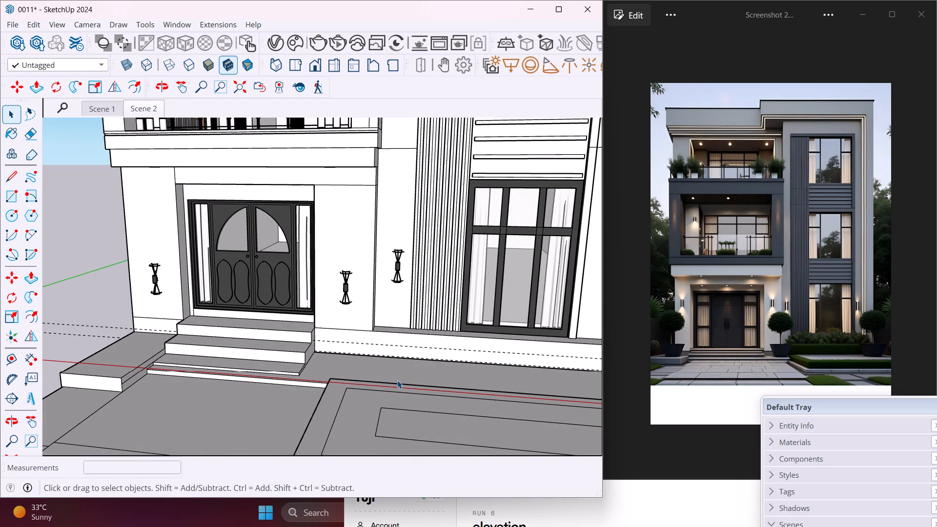
middle_click_drag(423, 397, 382, 386)
scroll(382, 386, "down", 2)
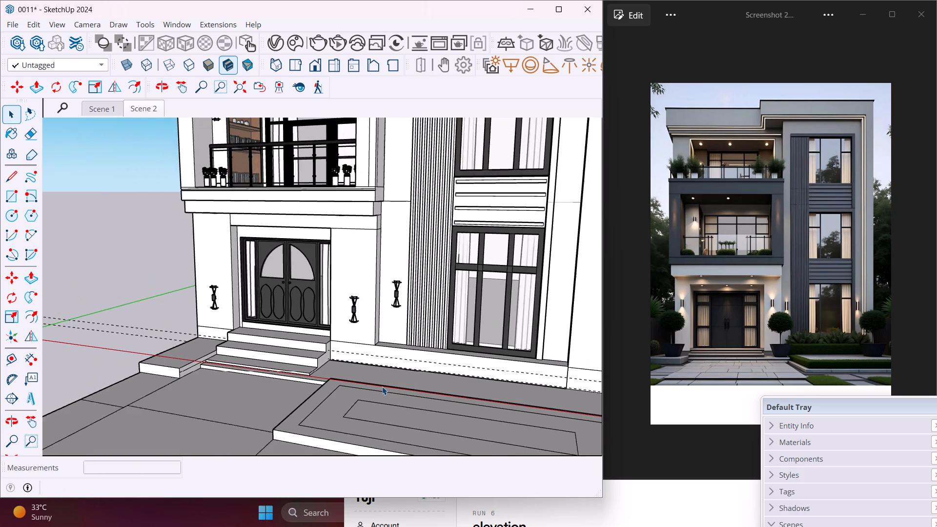
scroll(382, 386, "down", 2)
middle_click_drag(408, 410, 482, 380)
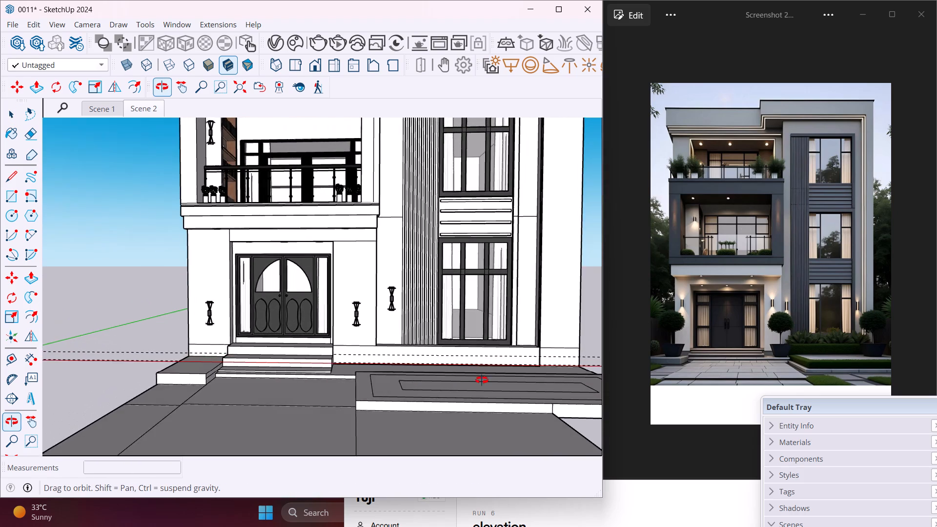
middle_click_drag(482, 380, 487, 382)
scroll(462, 374, "down", 2)
scroll(325, 397, "up", 3)
middle_click_drag(325, 397, 294, 433)
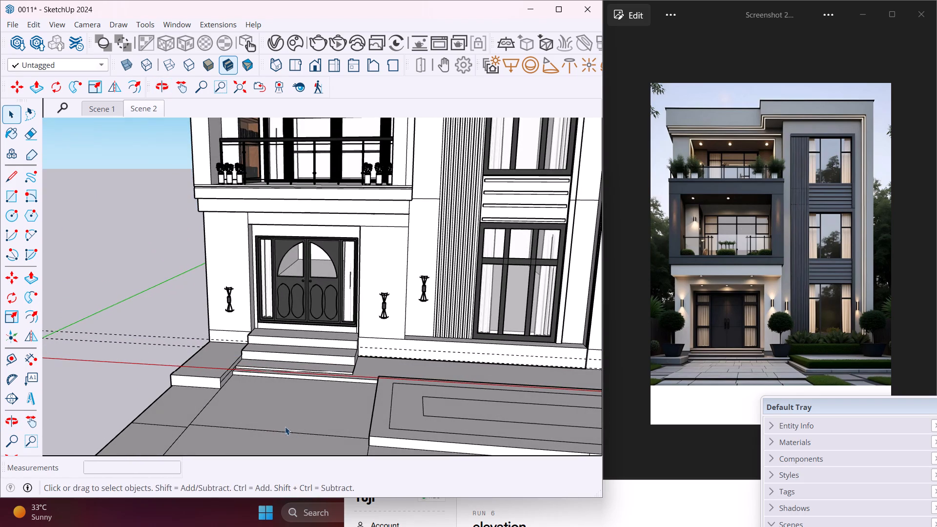
scroll(244, 411, "up", 2)
middle_click_drag(244, 411, 237, 411)
scroll(244, 411, "up", 1)
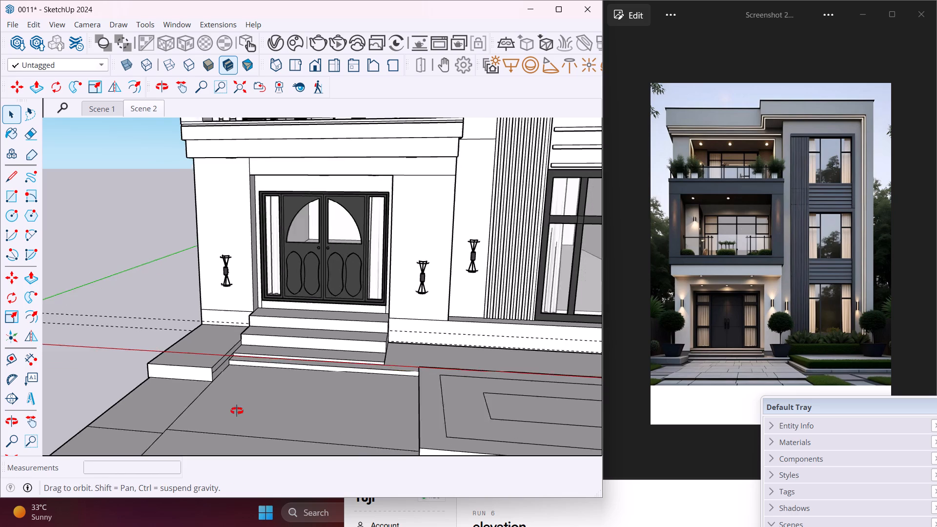
middle_click_drag(237, 411, 163, 415)
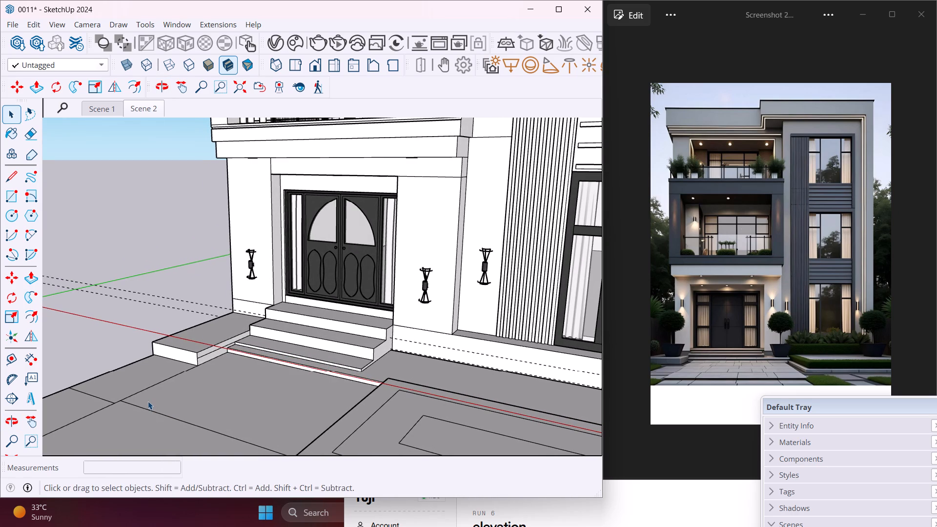
scroll(149, 399, "up", 6)
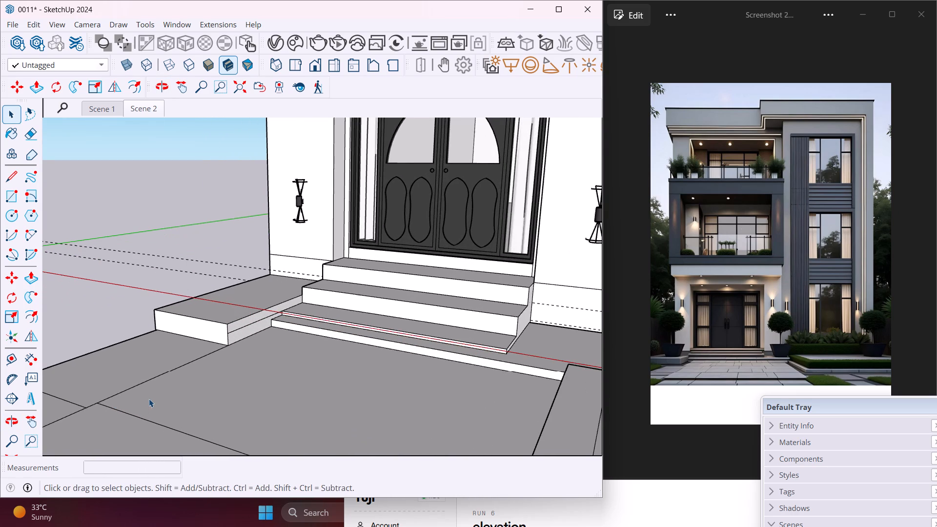
middle_click_drag(268, 371, 217, 384)
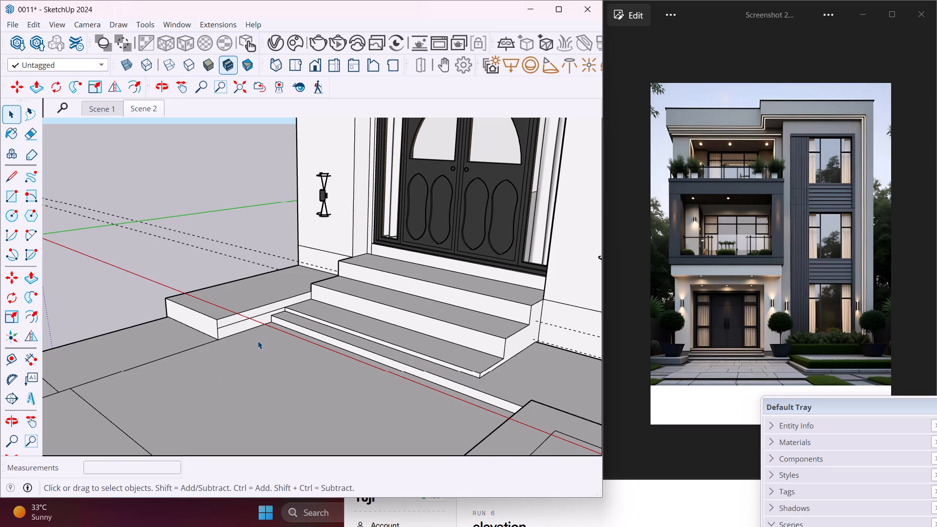
scroll(258, 341, "up", 3)
middle_click_drag(258, 341, 228, 349)
scroll(228, 346, "down", 3)
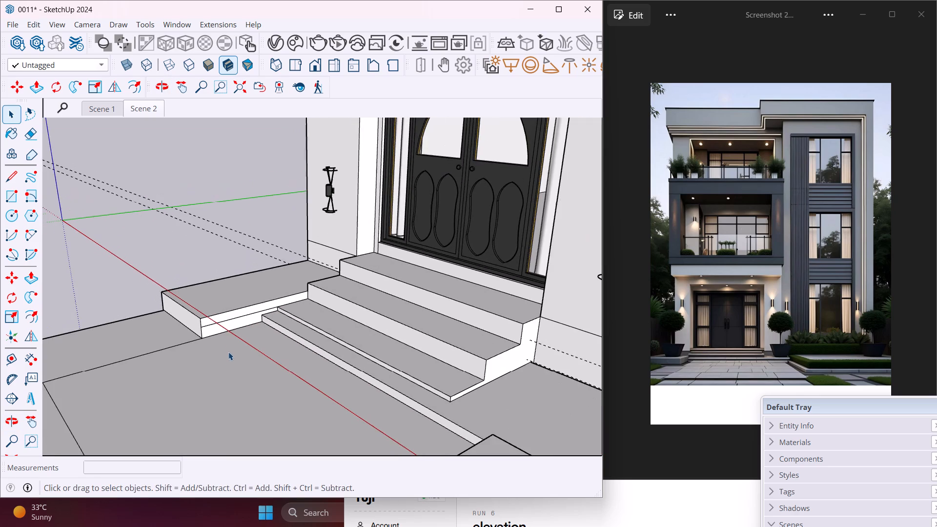
middle_click_drag(239, 365, 415, 336)
scroll(356, 344, "down", 1)
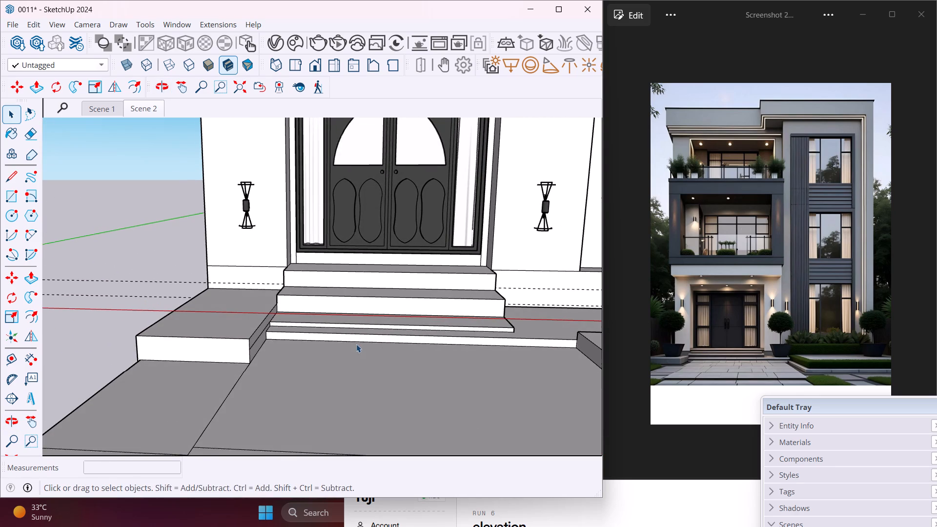
scroll(356, 344, "down", 1)
middle_click_drag(388, 379, 343, 377)
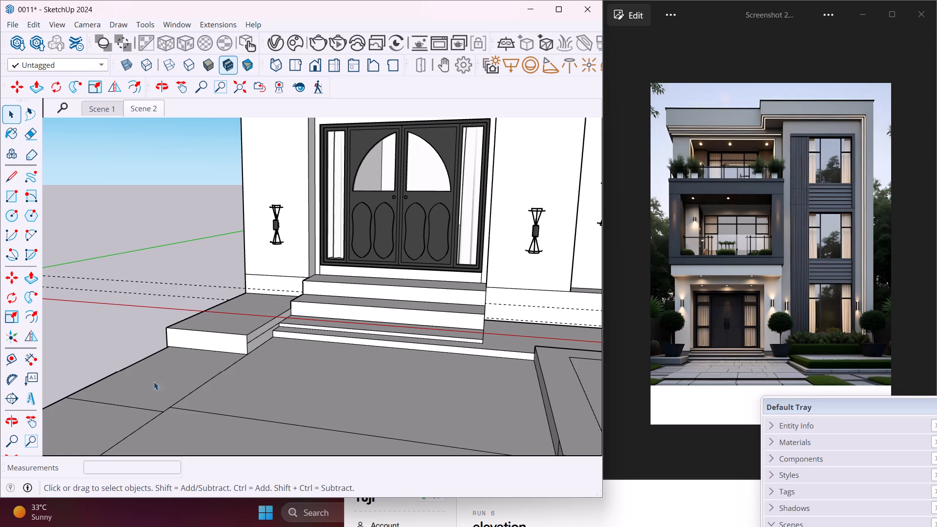
Browse the downloaded potted plants in the Chaos Cosmos library for a plant suited to the entrance.
left_click(293, 44)
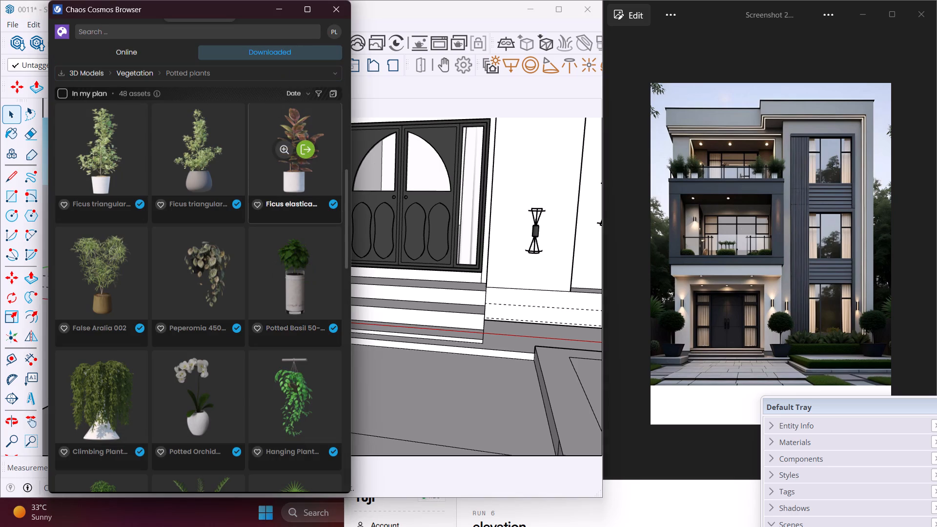
scroll(246, 257, "down", 5)
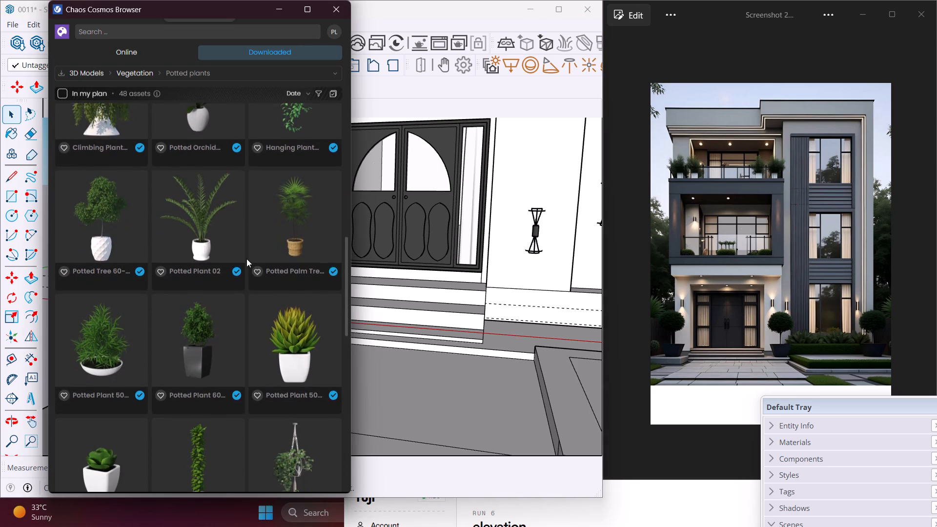
scroll(246, 259, "down", 7)
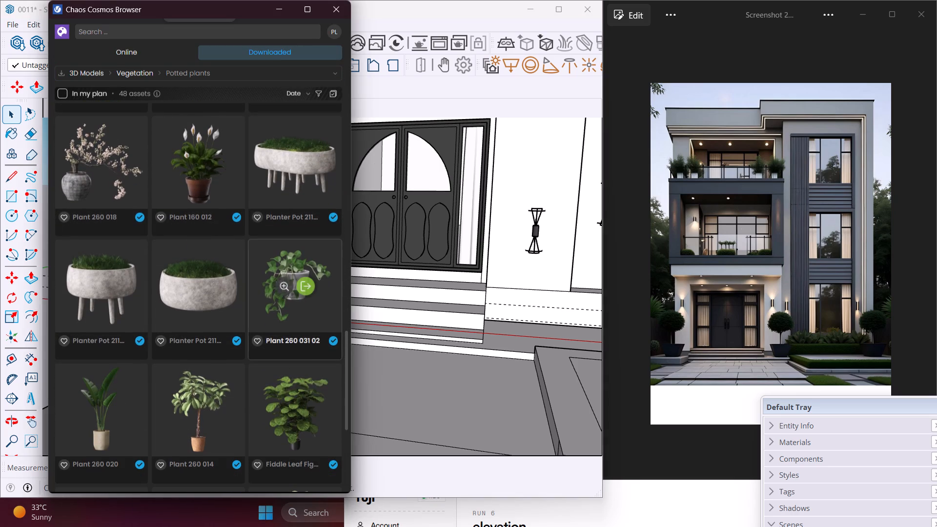
scroll(255, 265, "down", 10)
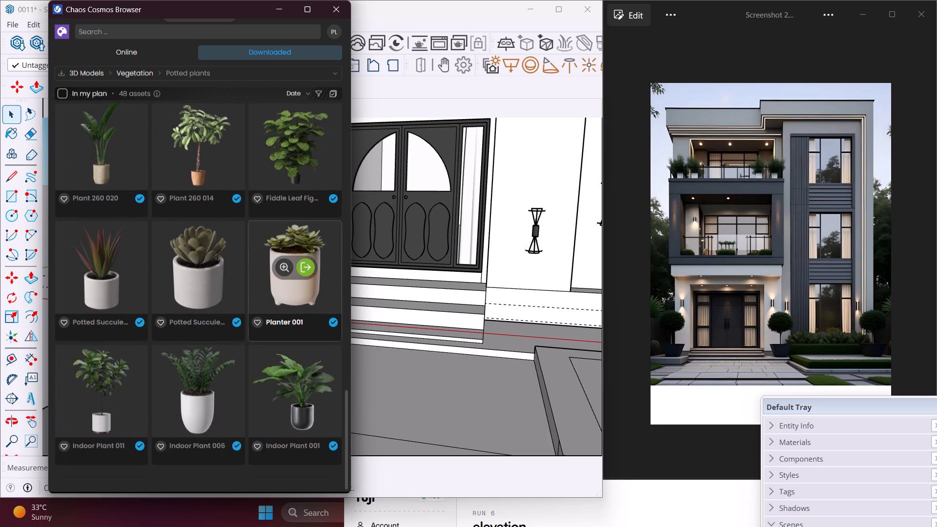
scroll(255, 265, "down", 4)
Import the round-crowned Juniperus tree from the Ornamentals & hedges category and place it on the ground beside the low side block.
left_click(290, 75)
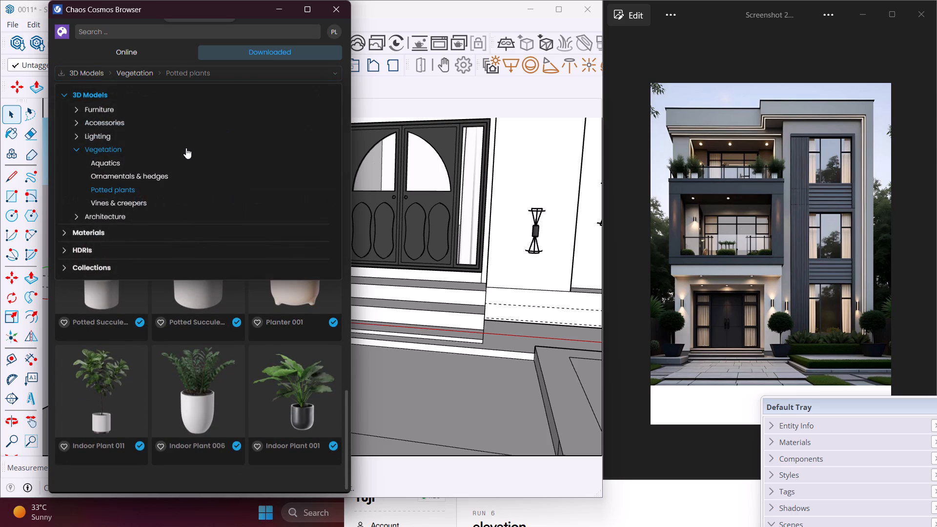
left_click(128, 160)
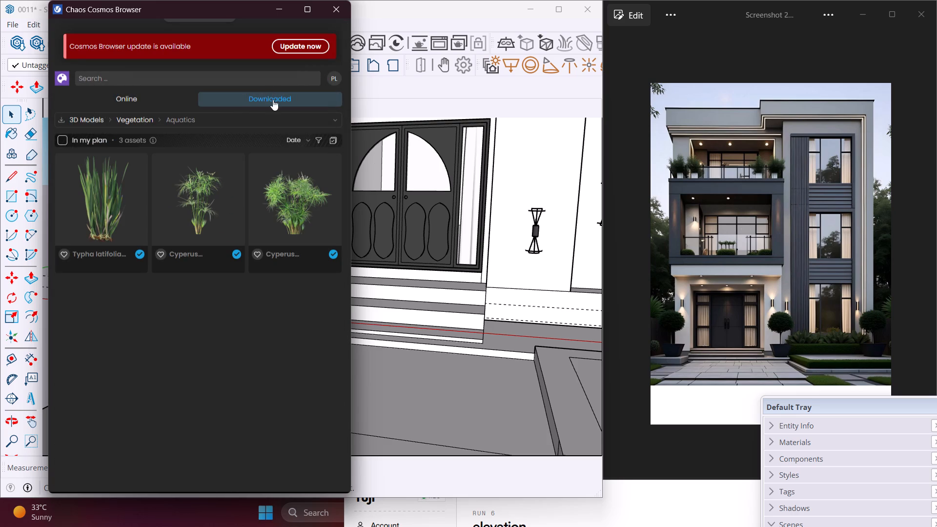
left_click(274, 119)
left_click(142, 222)
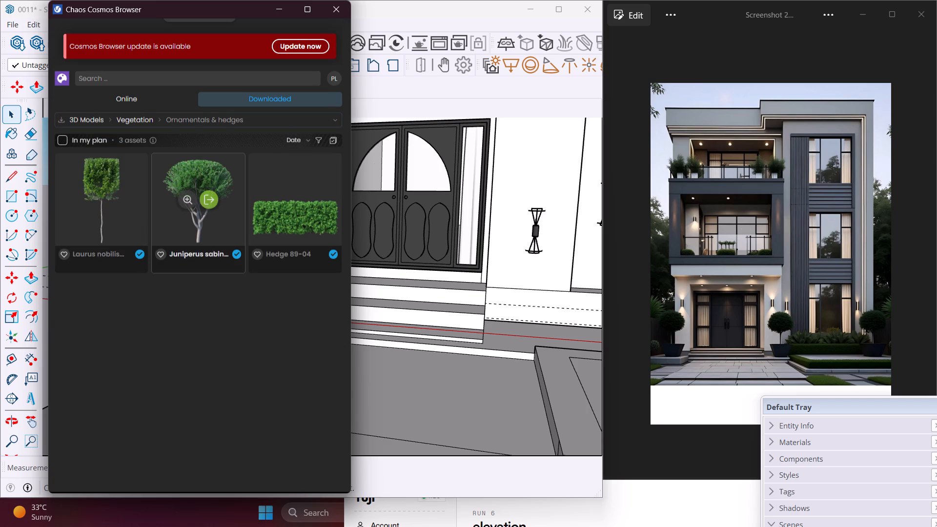
left_click(208, 200)
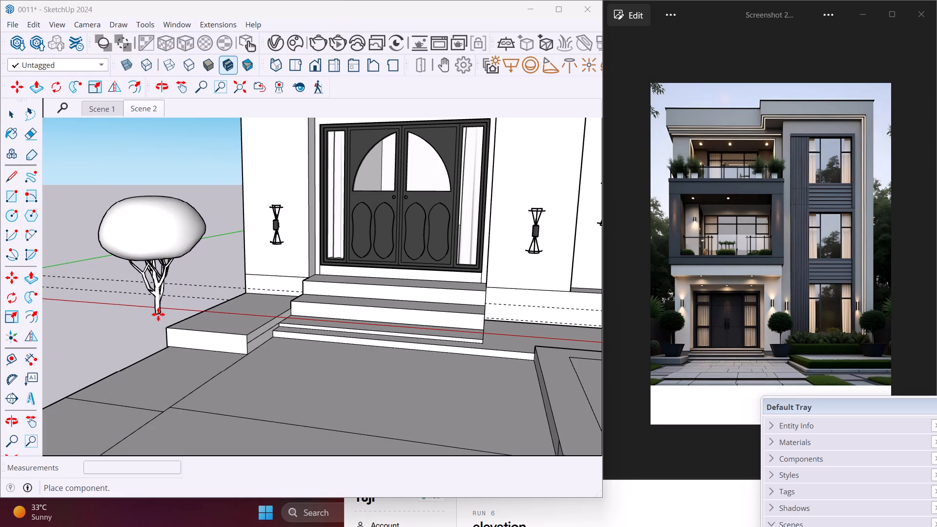
left_click(158, 314)
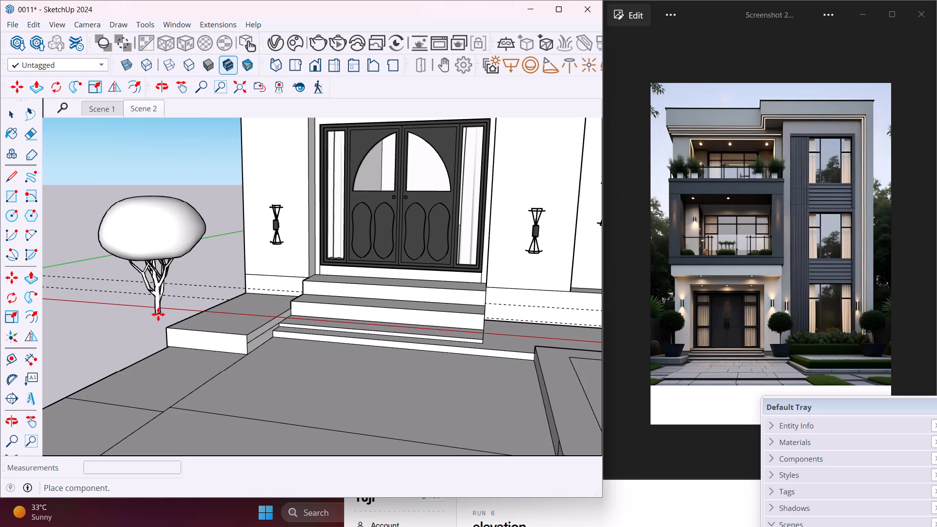
key("Escape")
left_click(288, 13)
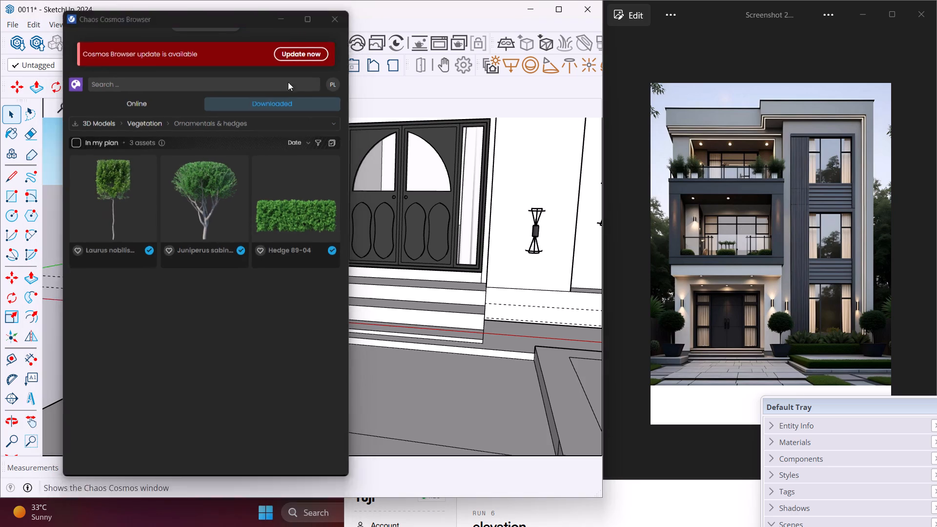
Draw a rectangle about 2' 4" by 1' 5" on top of the low side block, near its front edge.
middle_click_drag(237, 325, 291, 355)
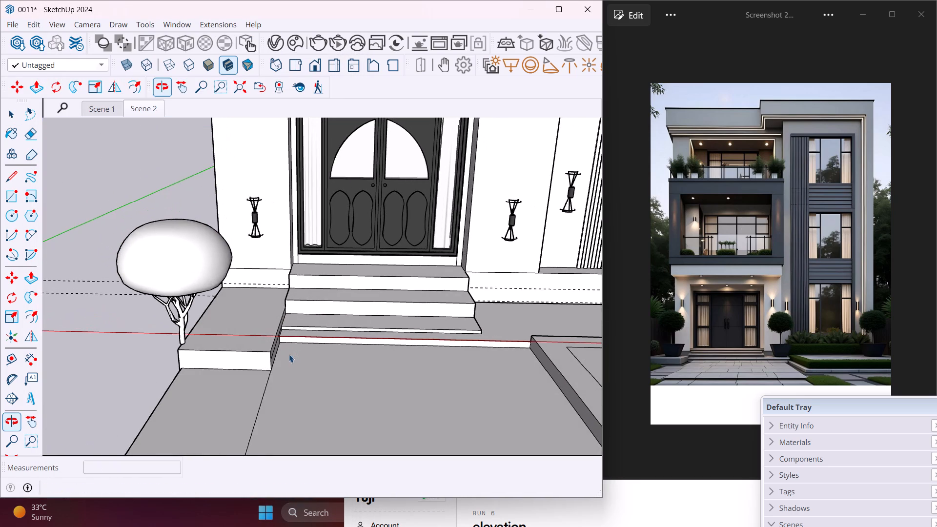
scroll(258, 337, "up", 6)
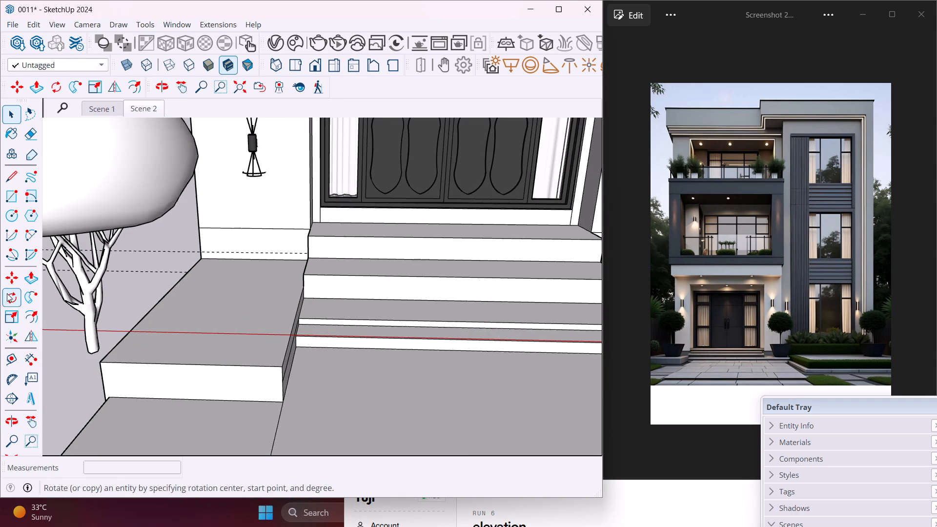
left_click(13, 202)
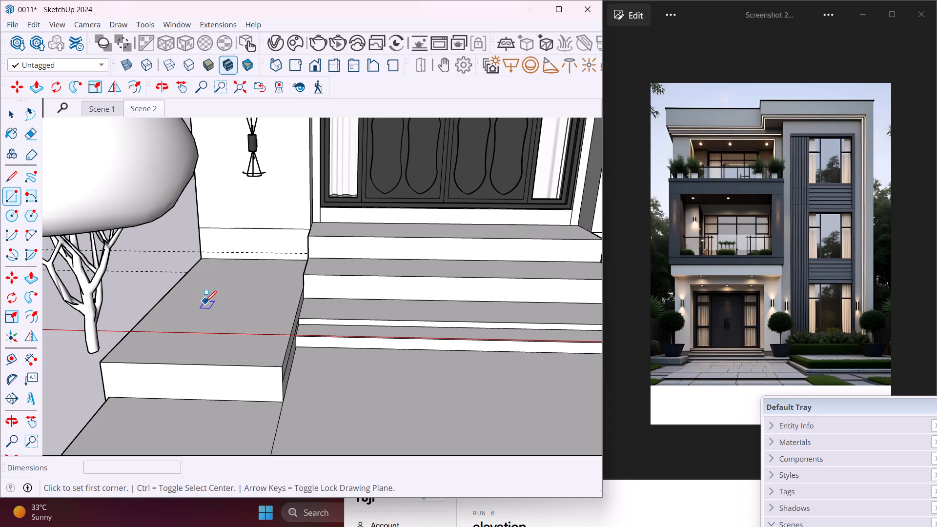
left_click(202, 311)
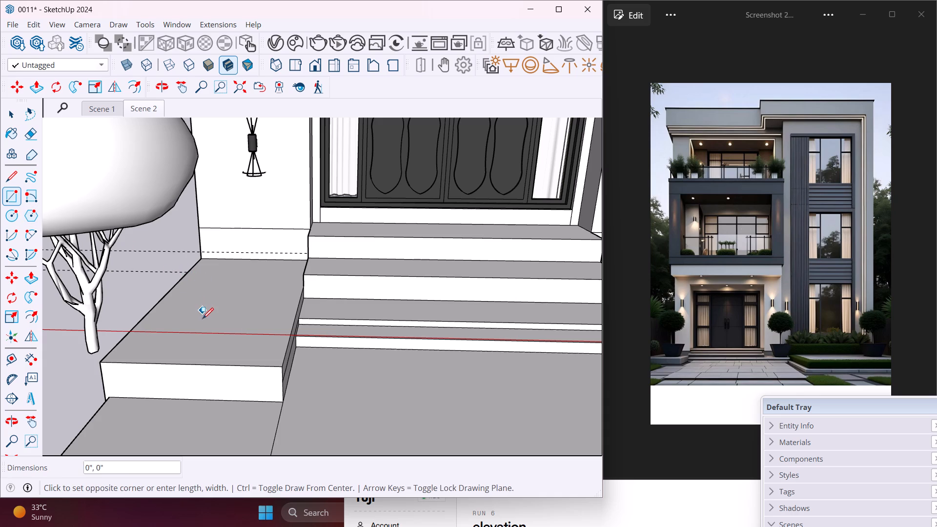
left_click(241, 355)
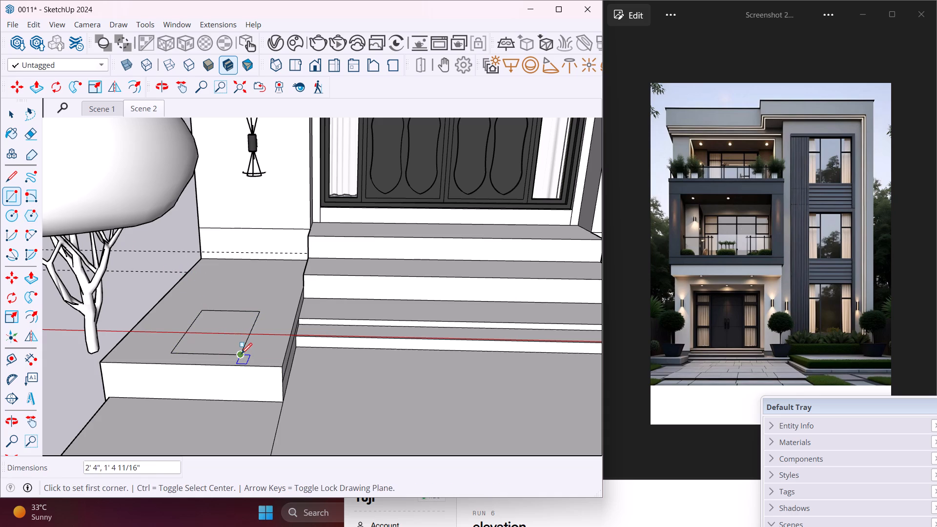
key("Escape")
Push the small rectangle on the side block down about 1 1/8" to form a shallow planting recess.
key("space")
left_click(231, 342)
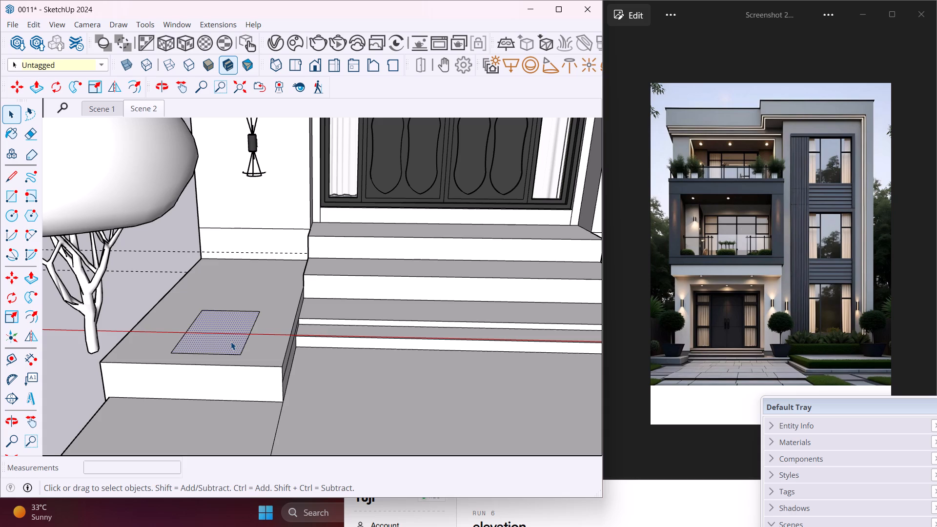
key("p")
left_click(231, 342)
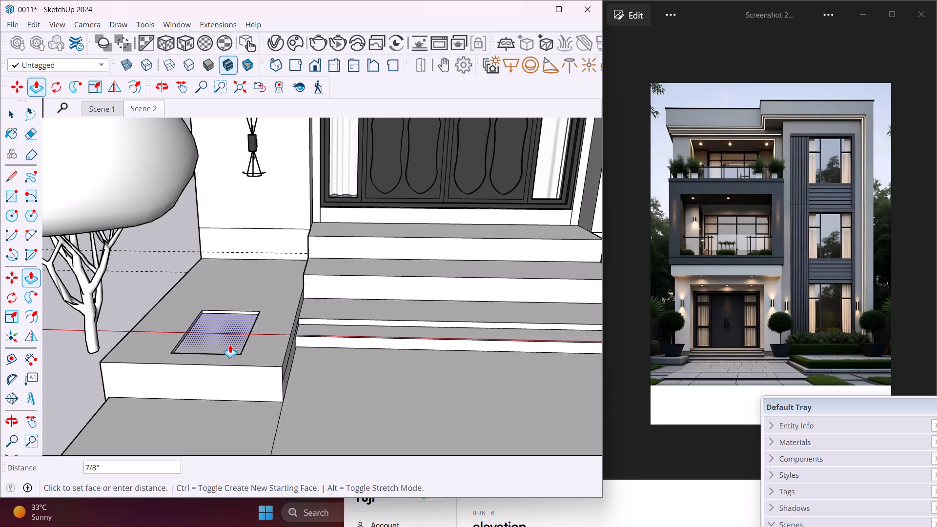
scroll(230, 345, "up", 7)
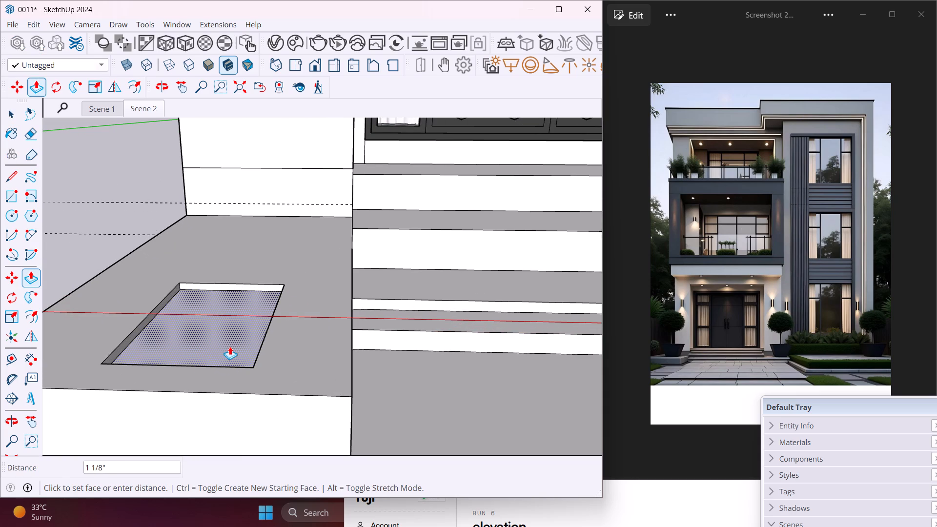
left_click(230, 346)
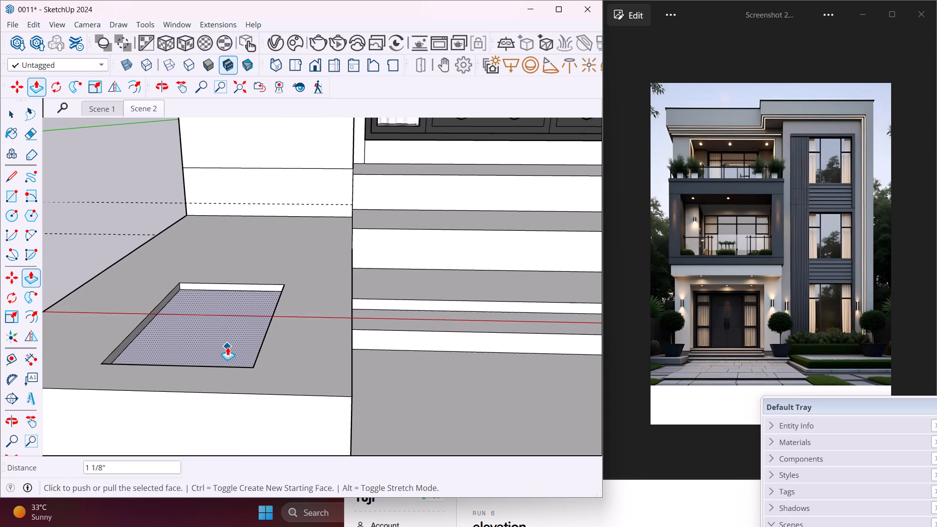
scroll(217, 337, "down", 5)
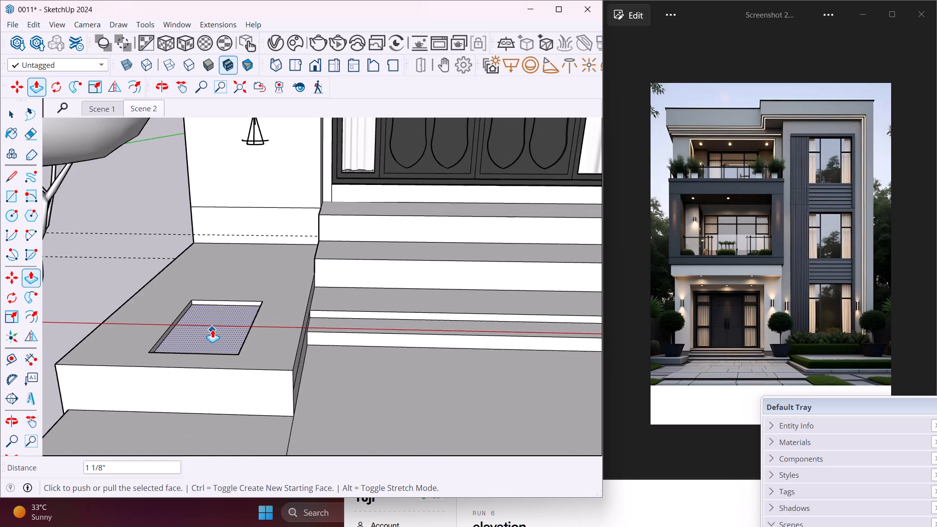
scroll(212, 329, "down", 3)
key("Escape")
key("space")
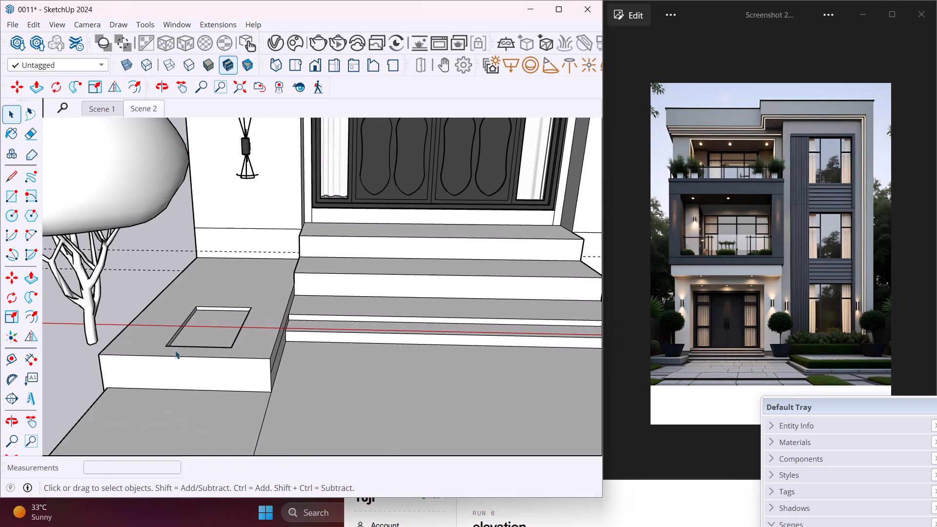
Move the round-crowned tree by its trunk base about 3' 5" into the planting recess on the low side block.
left_click(93, 337)
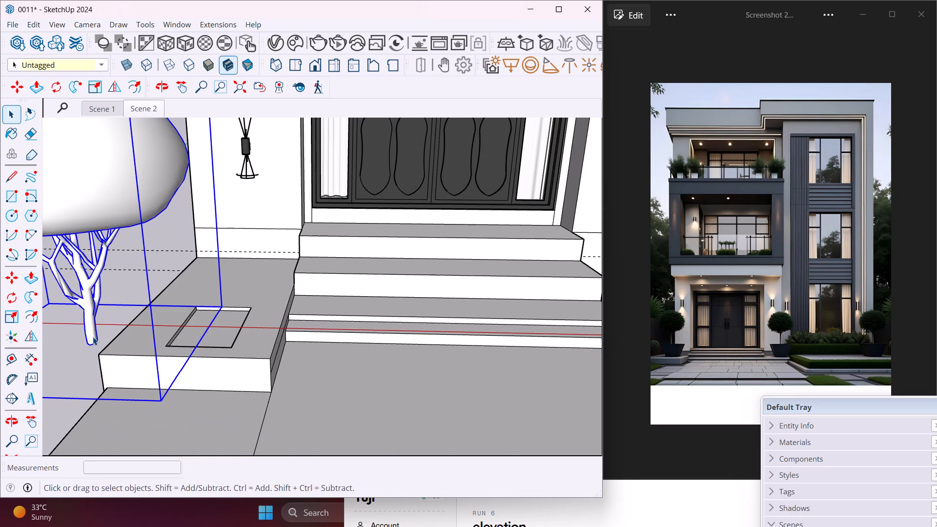
key("m")
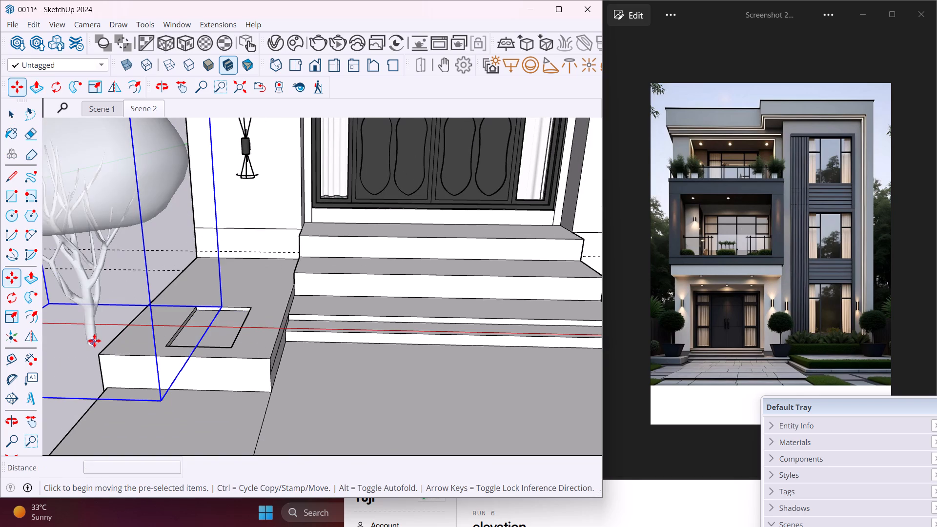
left_click(94, 341)
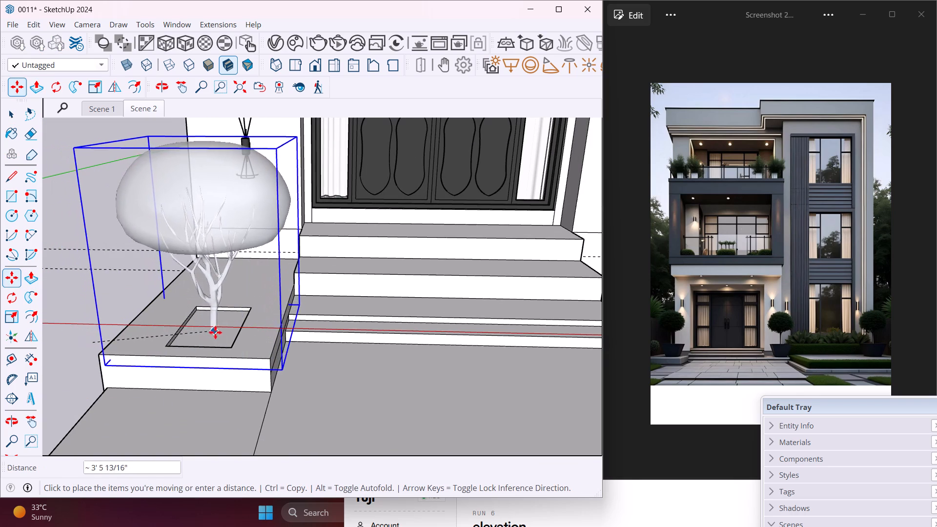
left_click(217, 333)
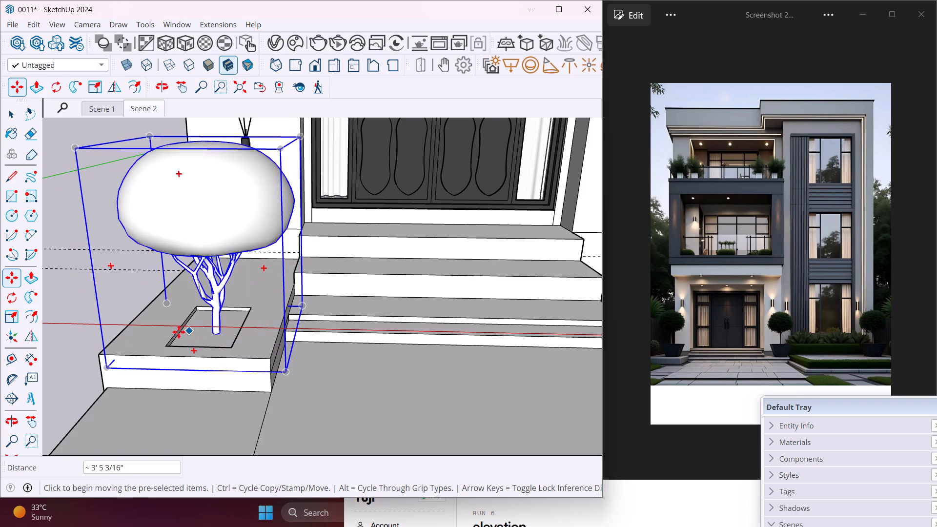
scroll(87, 329, "down", 4)
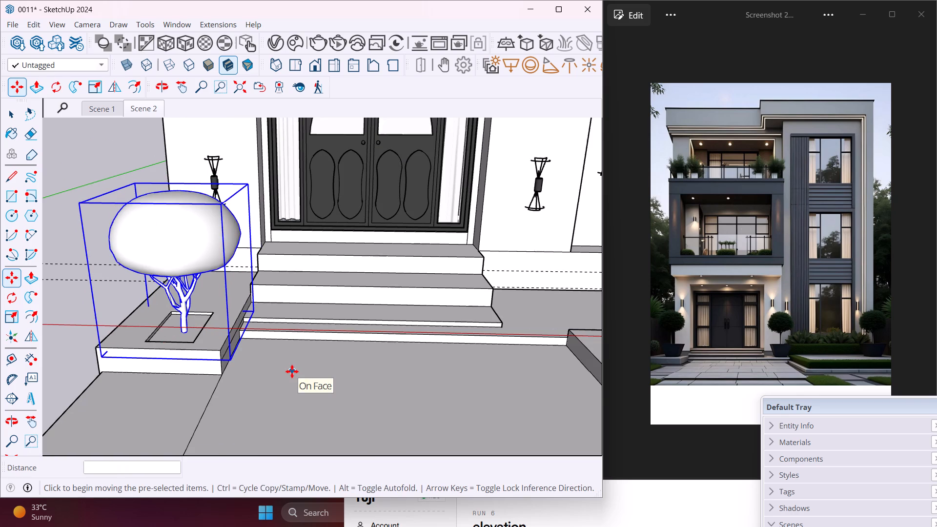
key("Escape")
key("space")
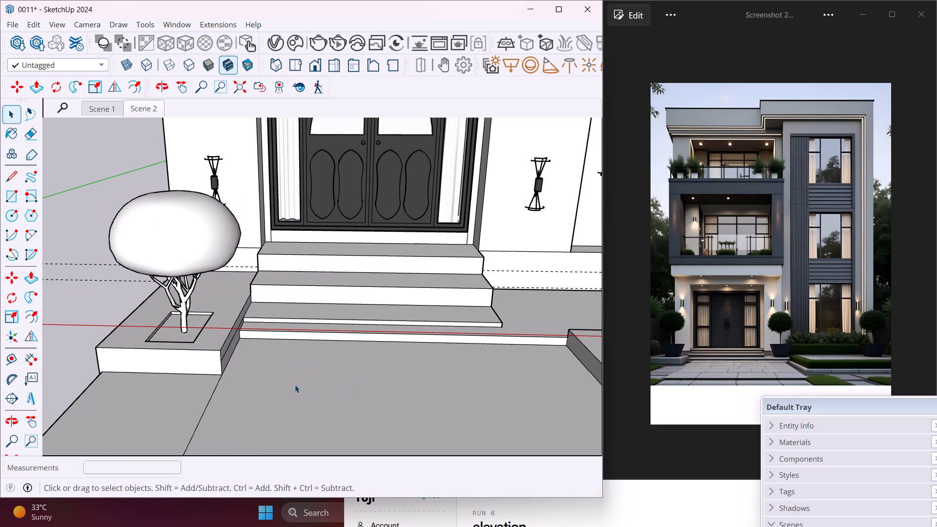
Draw a rectangle about 11" by 1' 7" on the raised paving on the opposite side of the entrance steps.
scroll(541, 324, "up", 1)
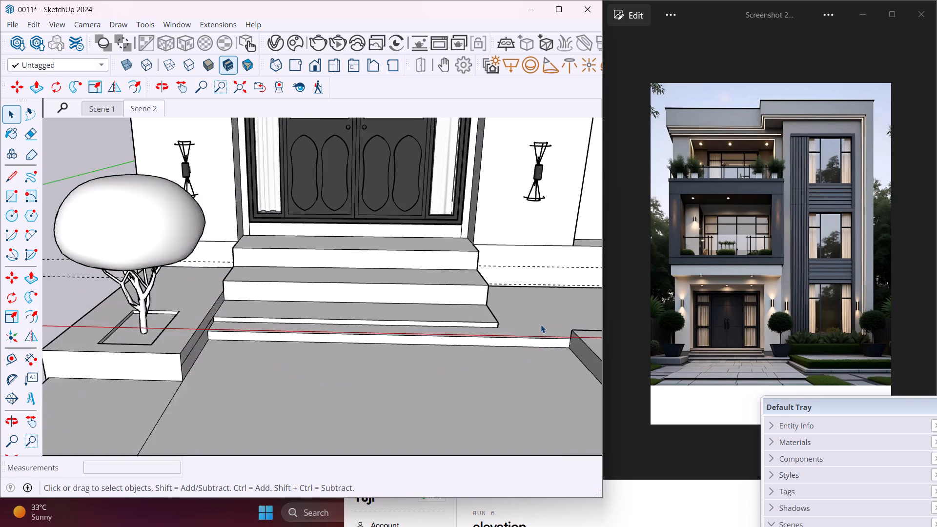
scroll(541, 324, "up", 3)
middle_click_drag(540, 324, 506, 330)
left_click(509, 331)
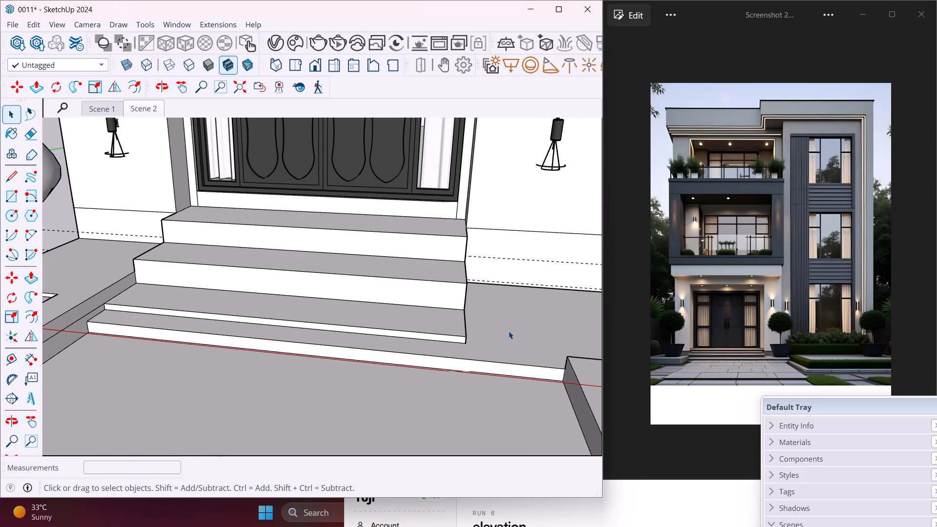
left_click(16, 202)
left_click(525, 312)
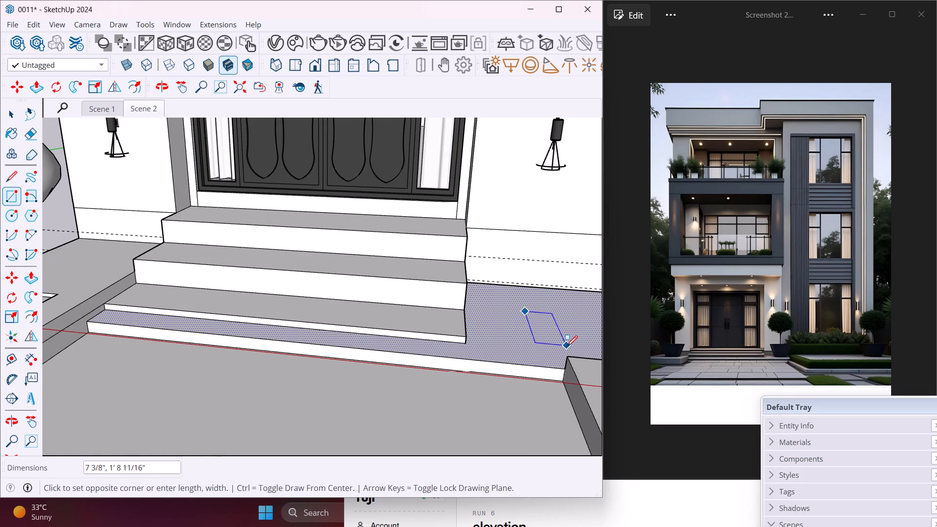
left_click(579, 345)
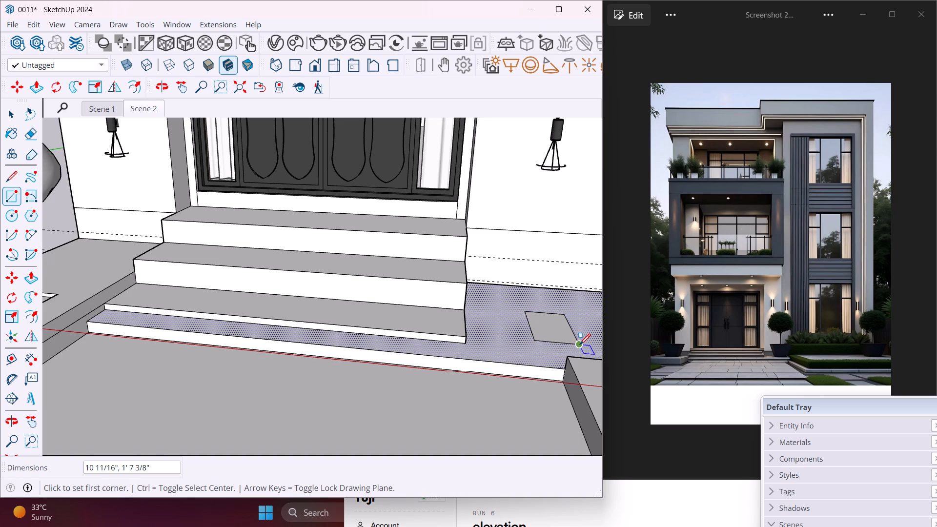
key("Escape")
key("space")
Push the small rectangle beside the steps down about 3/4" to form a second planting recess.
left_click(561, 329)
key("p")
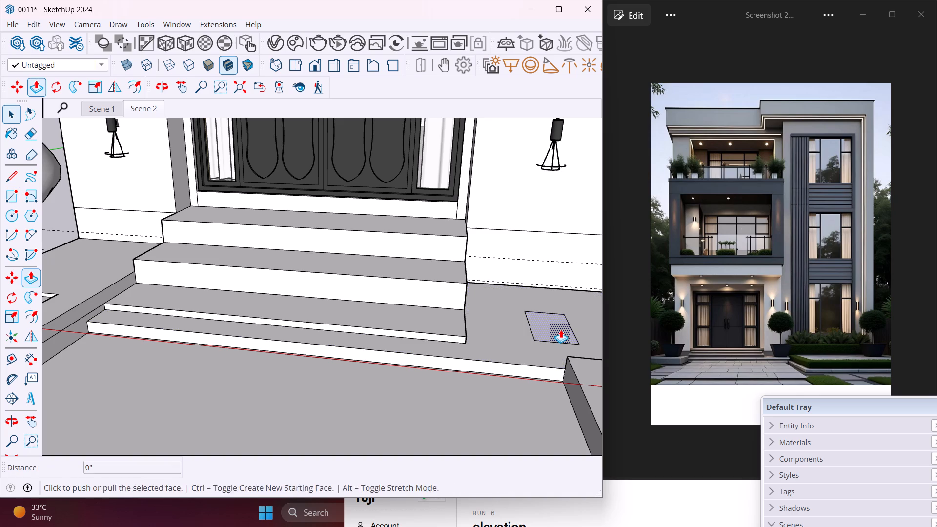
left_click(561, 329)
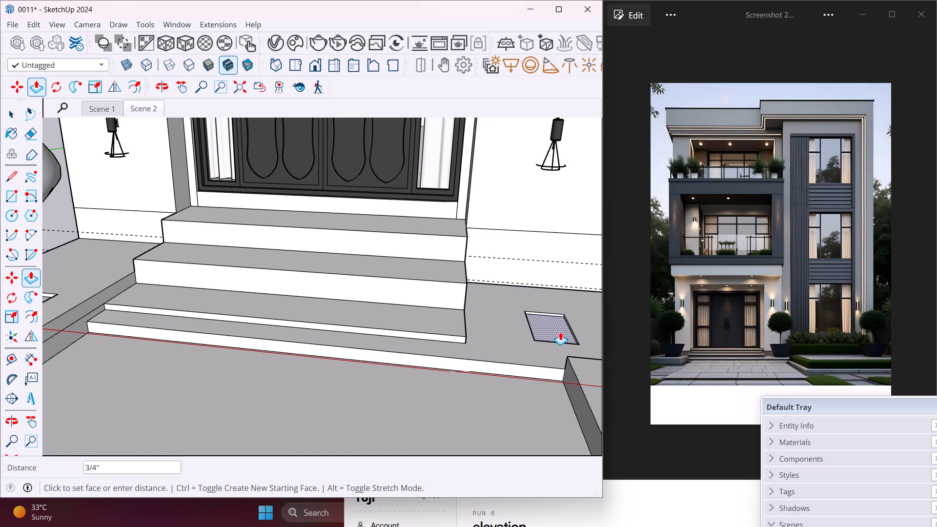
left_click(560, 332)
scroll(469, 324, "down", 4)
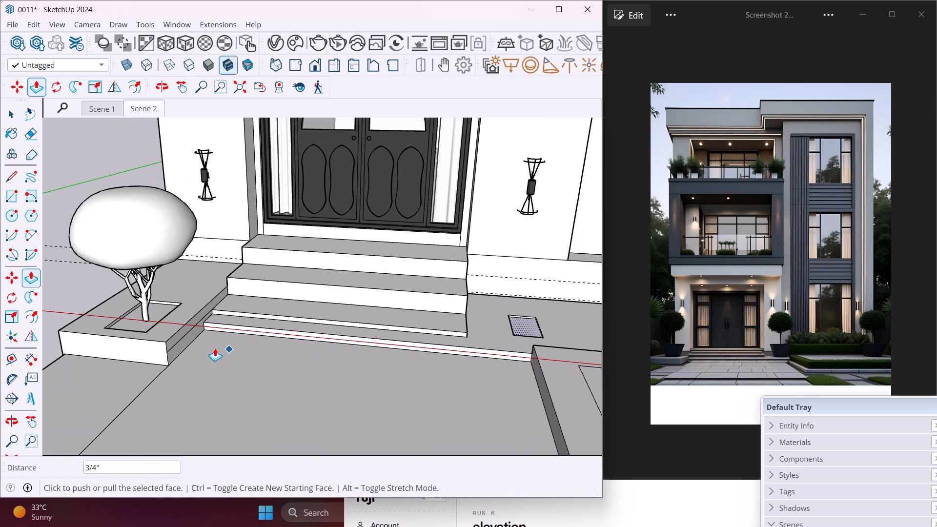
key("Escape")
key("space")
Copy the tree from the side block across the front of the entrance steps toward the second recess.
left_click(145, 316)
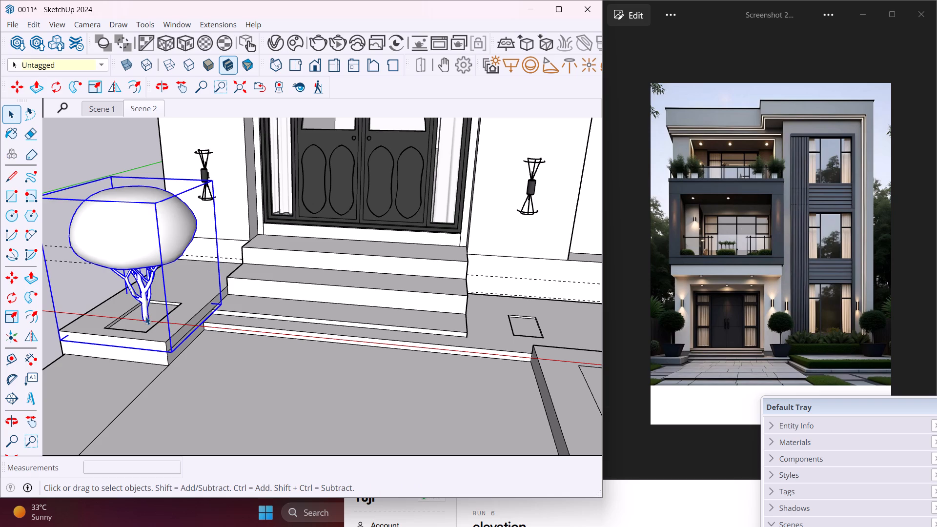
key("m")
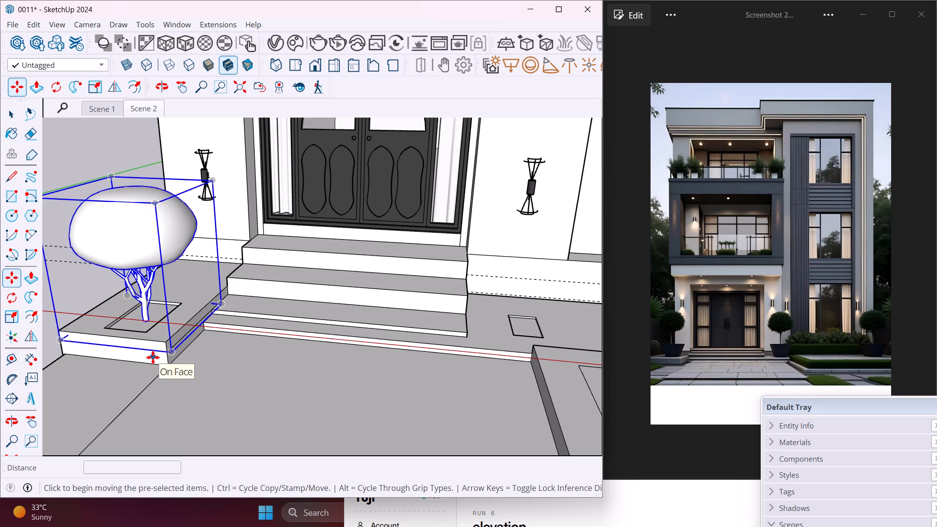
left_click(153, 357)
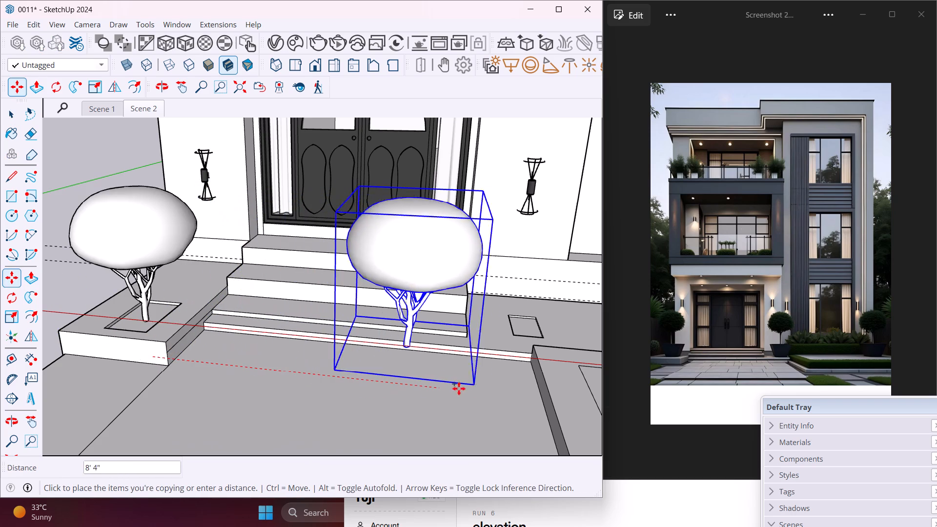
left_click(533, 403)
Move the copied tree about 3' 2" back toward the facade, over the second planting recess.
middle_click_drag(528, 405, 434, 404)
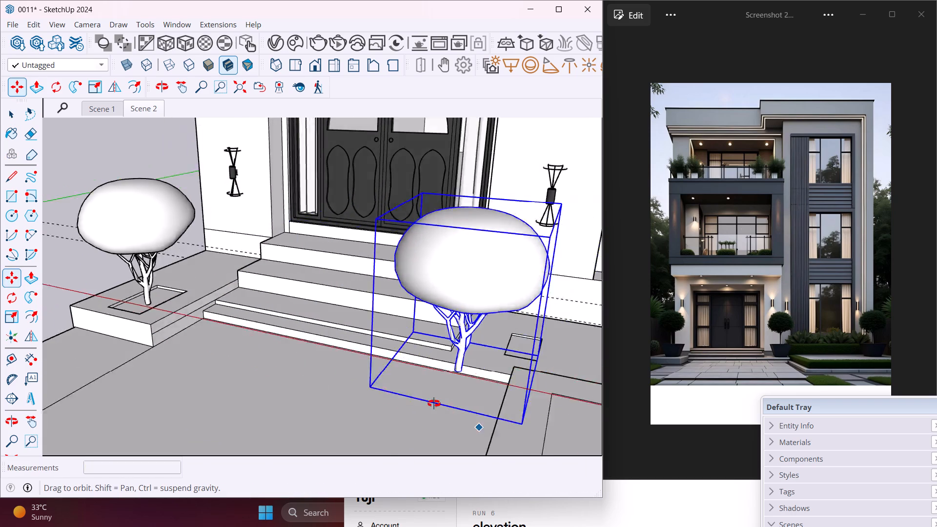
middle_click_drag(434, 404, 313, 386)
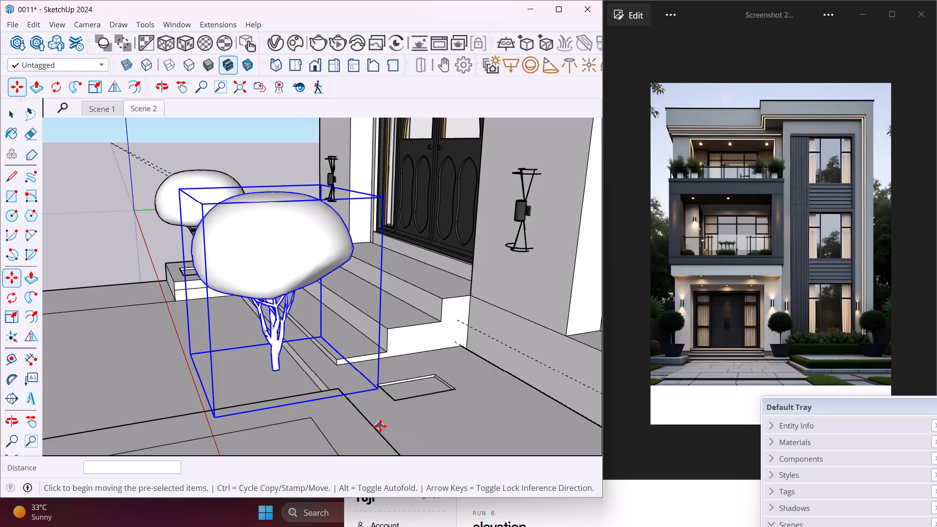
left_click(385, 426)
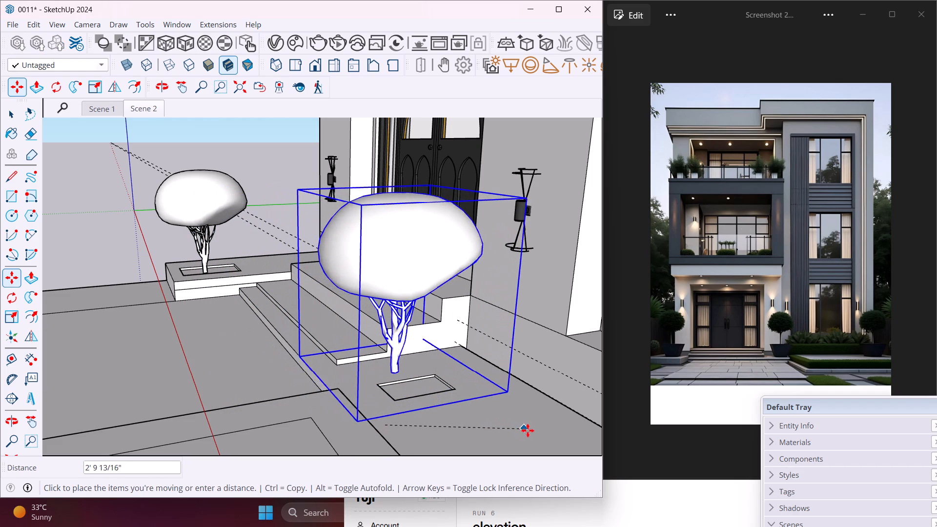
left_click(548, 446)
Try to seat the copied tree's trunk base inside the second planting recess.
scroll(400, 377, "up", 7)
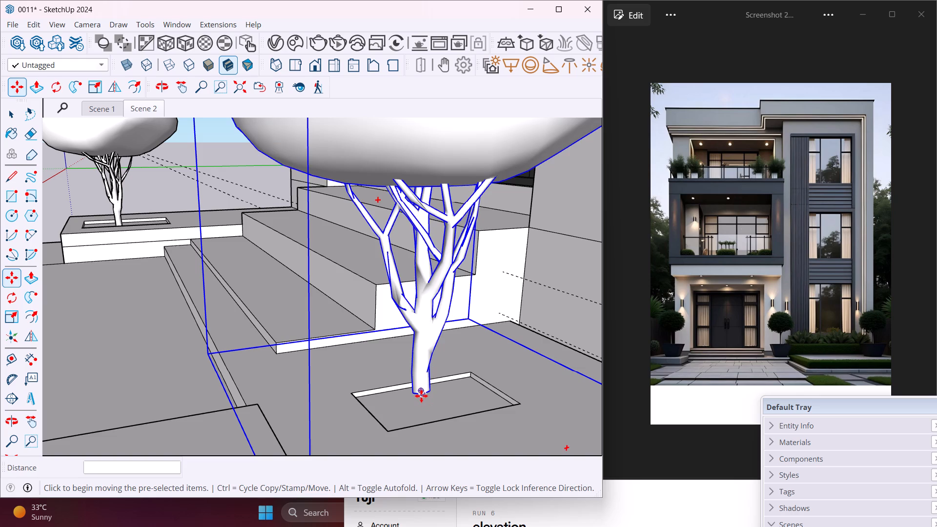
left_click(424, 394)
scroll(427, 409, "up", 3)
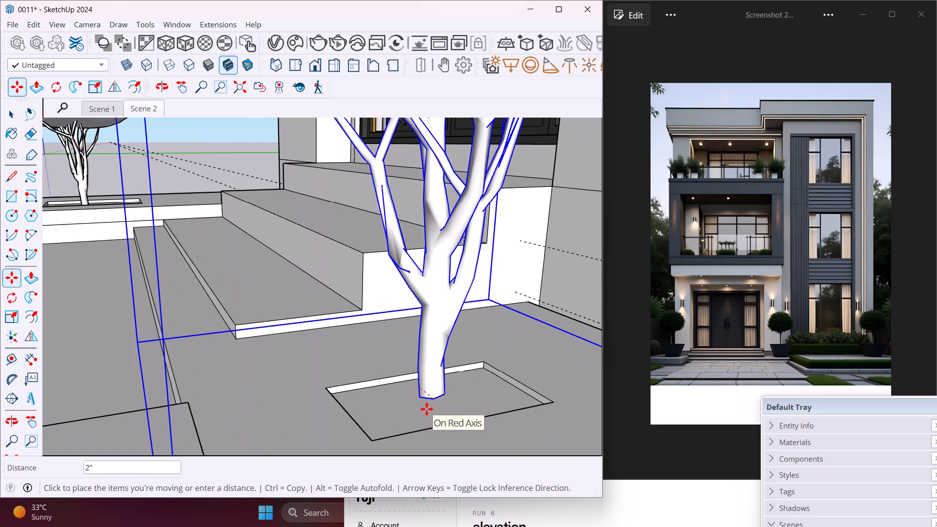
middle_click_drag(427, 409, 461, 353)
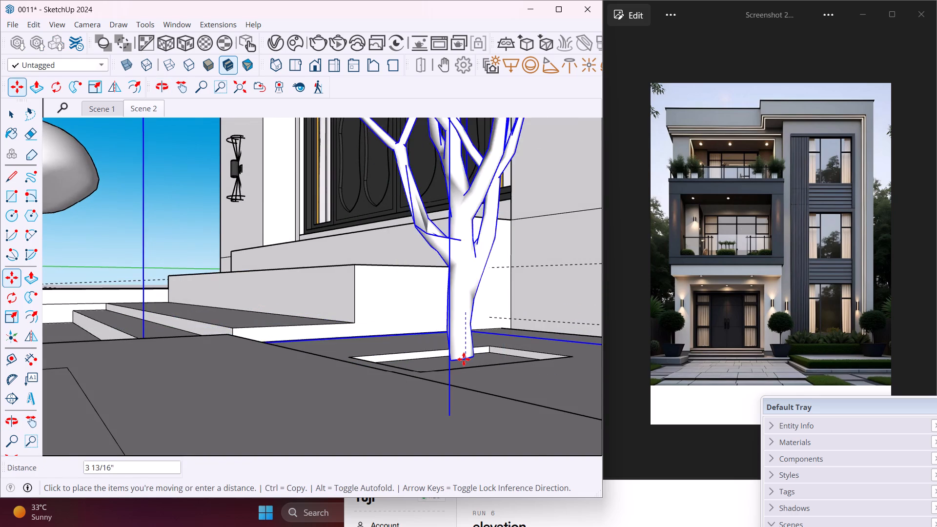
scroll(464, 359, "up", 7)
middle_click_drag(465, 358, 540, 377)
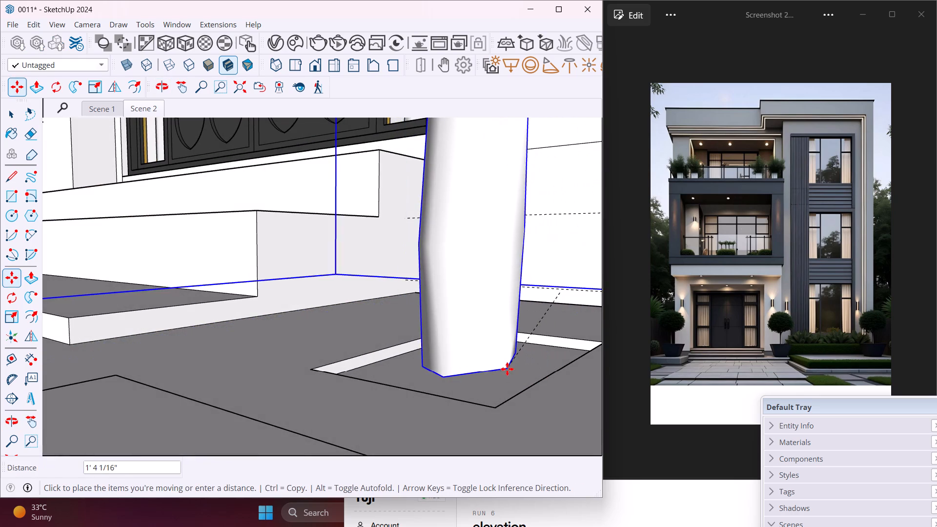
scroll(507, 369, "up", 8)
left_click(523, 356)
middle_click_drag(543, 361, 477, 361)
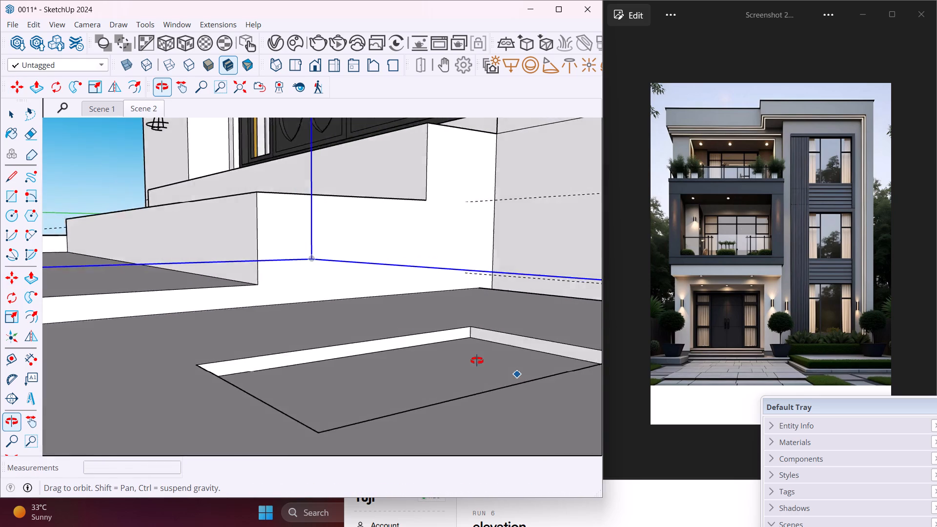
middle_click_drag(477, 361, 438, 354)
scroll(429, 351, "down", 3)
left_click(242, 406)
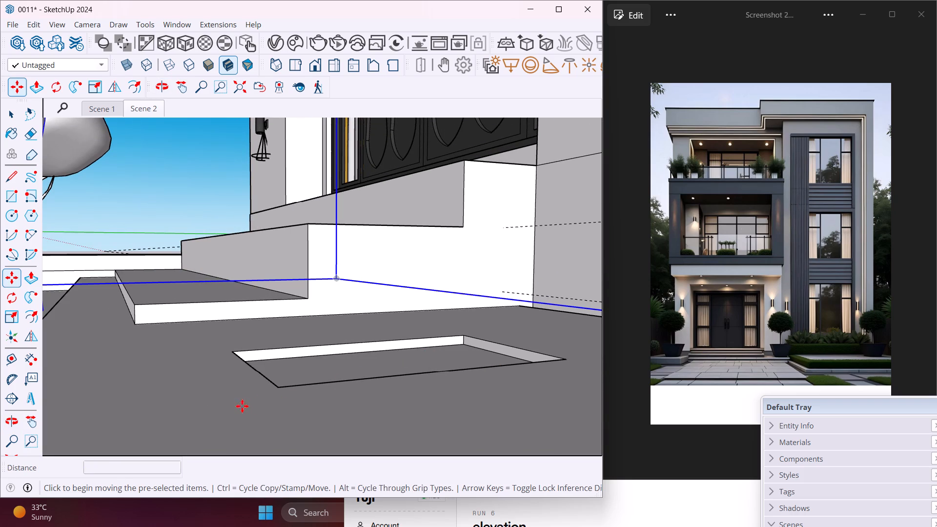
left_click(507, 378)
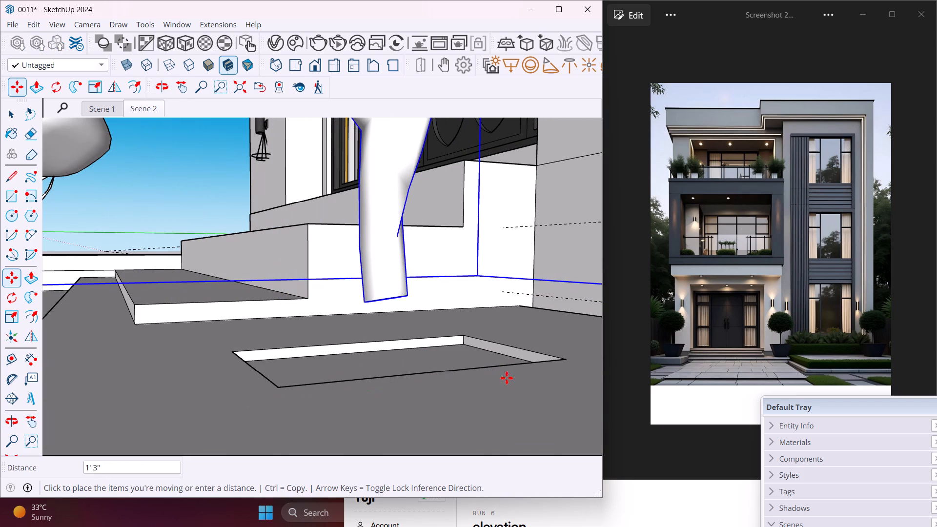
Move the copied tree by the corner of its trunk base to the back corner of the second recess.
left_click(406, 293)
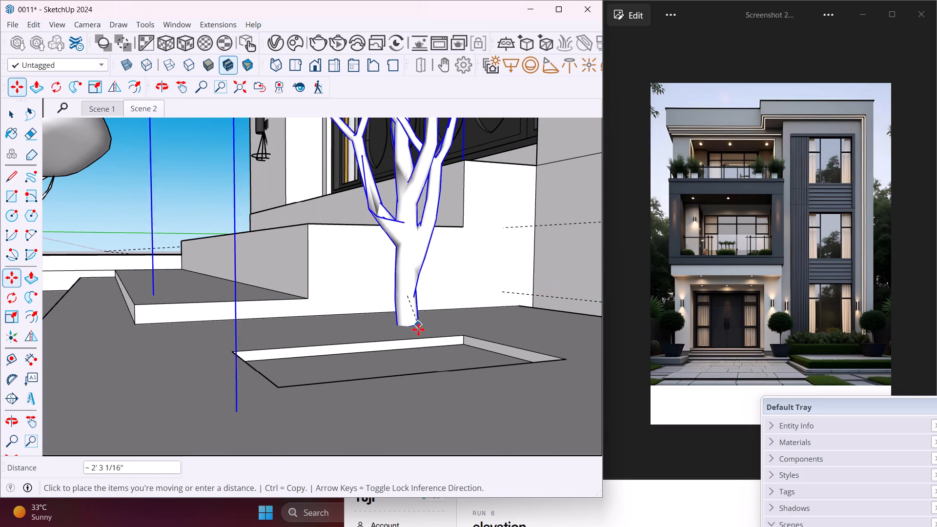
middle_click_drag(411, 339, 509, 324)
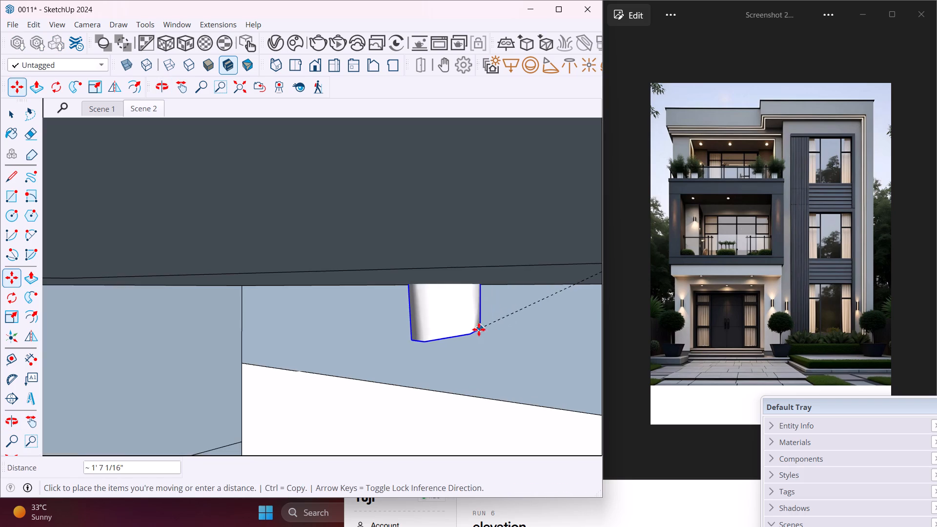
middle_click_drag(466, 338, 461, 366)
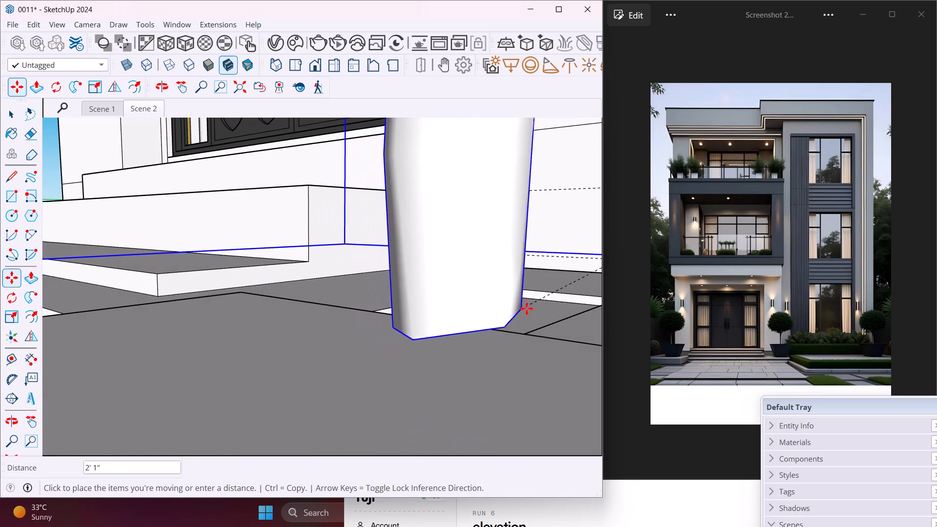
key("Down")
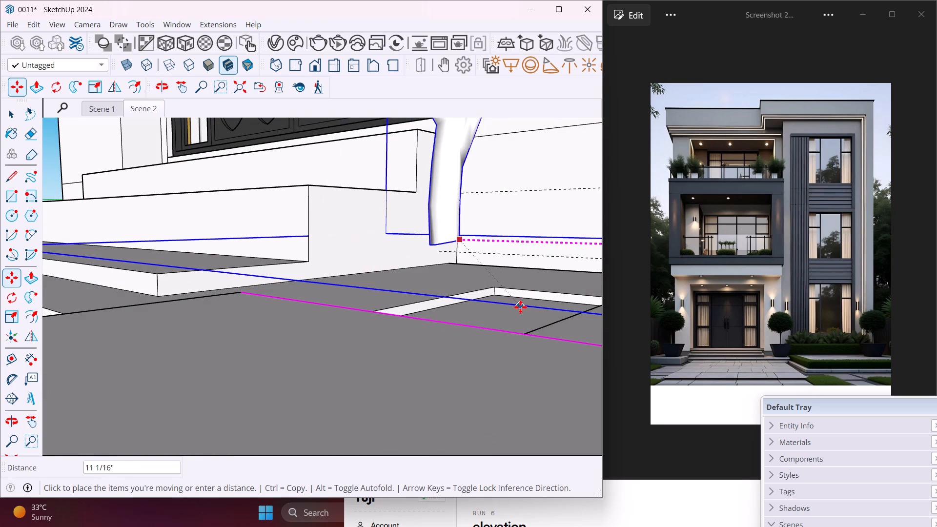
key("Down")
scroll(508, 302, "down", 4)
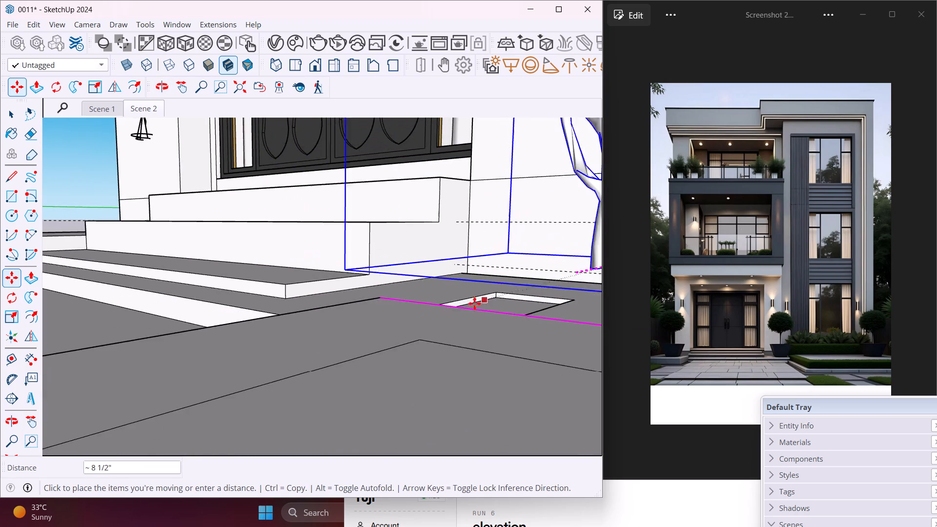
scroll(474, 304, "down", 4)
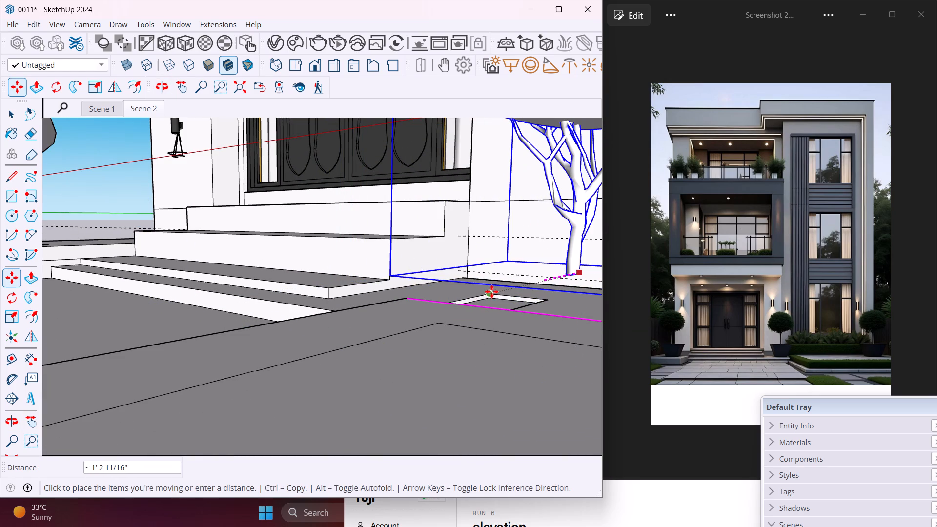
left_click(492, 291)
Move the copied tree by its trunk-base origin away from the recess corner, toward the middle of the second planting recess.
middle_click_drag(527, 297, 333, 324)
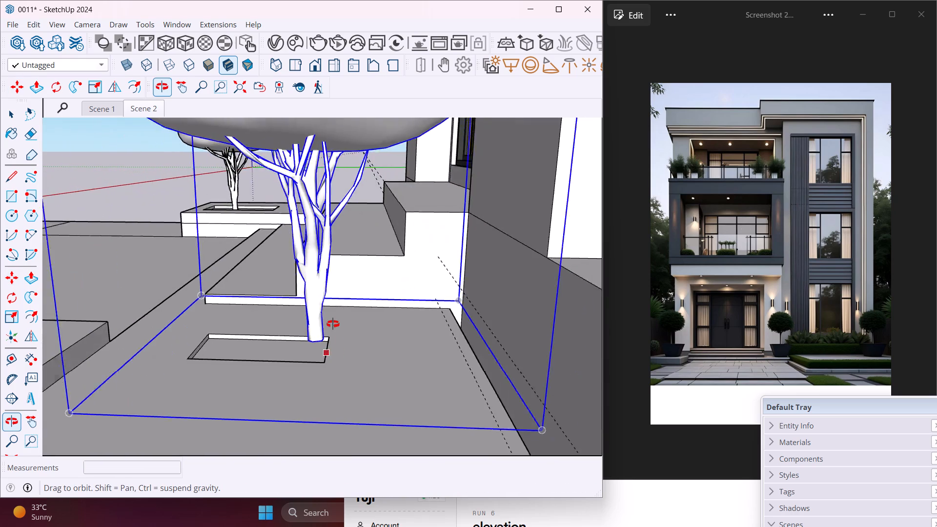
middle_click_drag(333, 324, 325, 324)
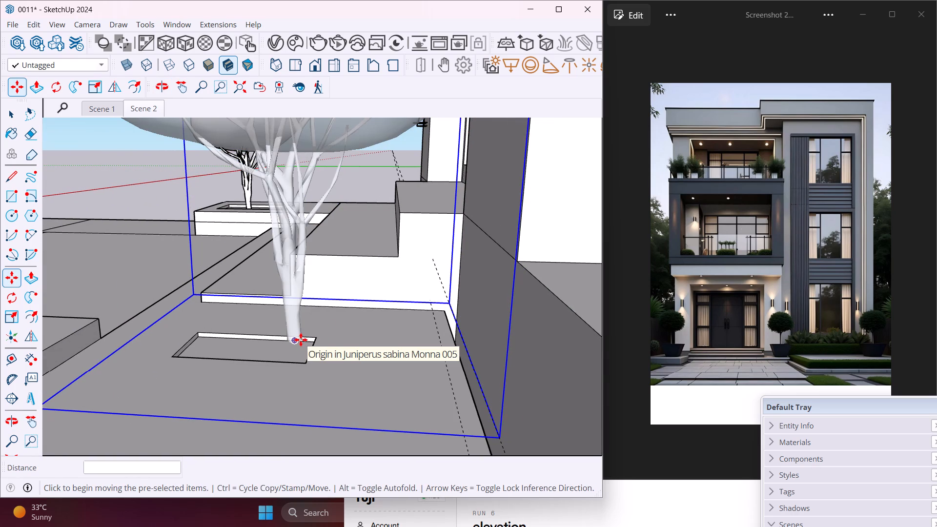
left_click(301, 341)
scroll(290, 339, "up", 9)
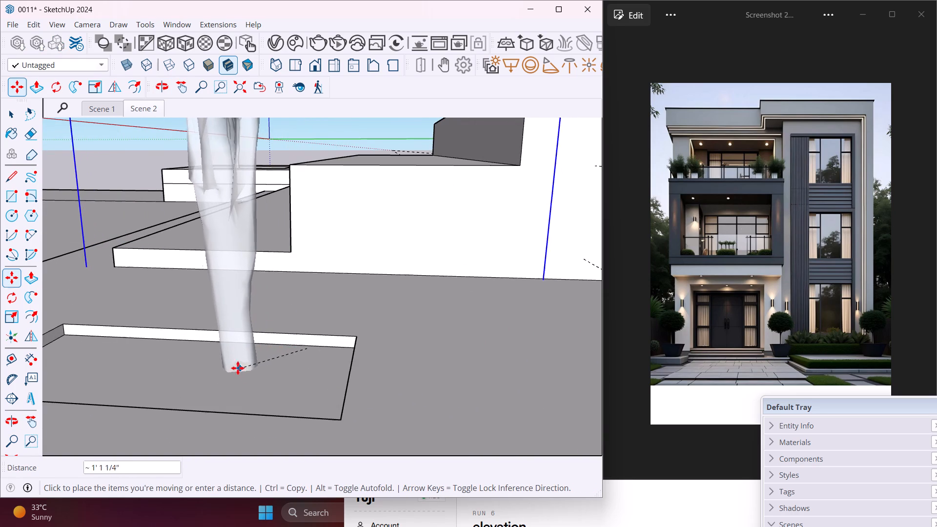
left_click(170, 377)
Deselect the tree and examine the placement of both trees beside the entrance steps against the facade.
middle_click_drag(172, 379, 226, 388)
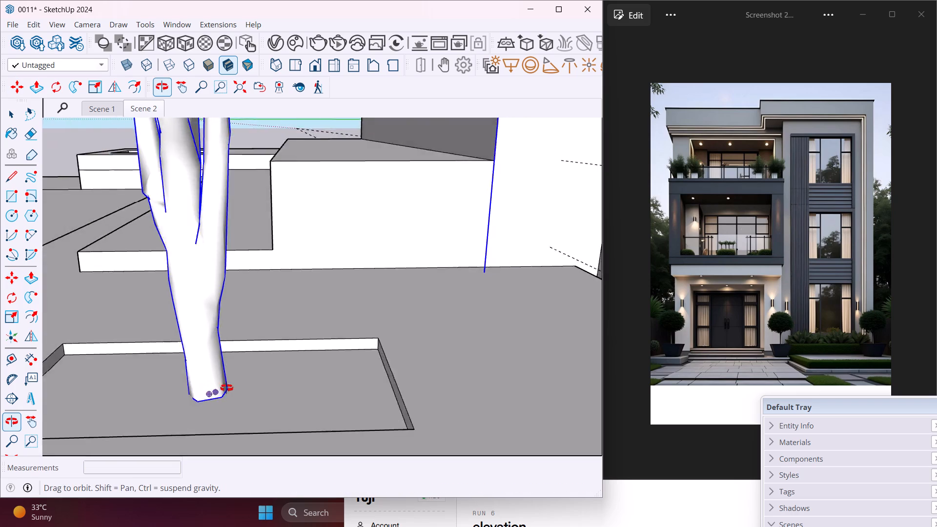
middle_click_drag(226, 388, 414, 366)
scroll(413, 366, "down", 5)
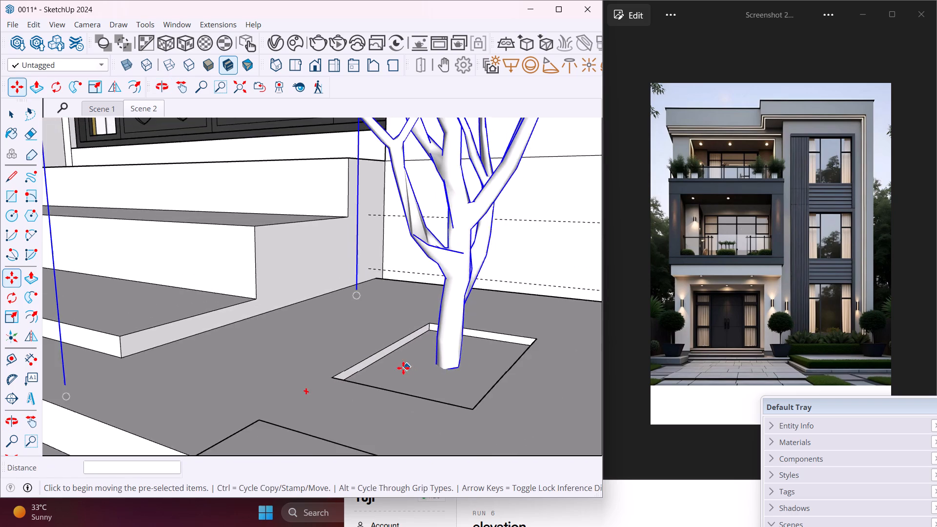
middle_click_drag(403, 368, 501, 352)
scroll(448, 350, "down", 14)
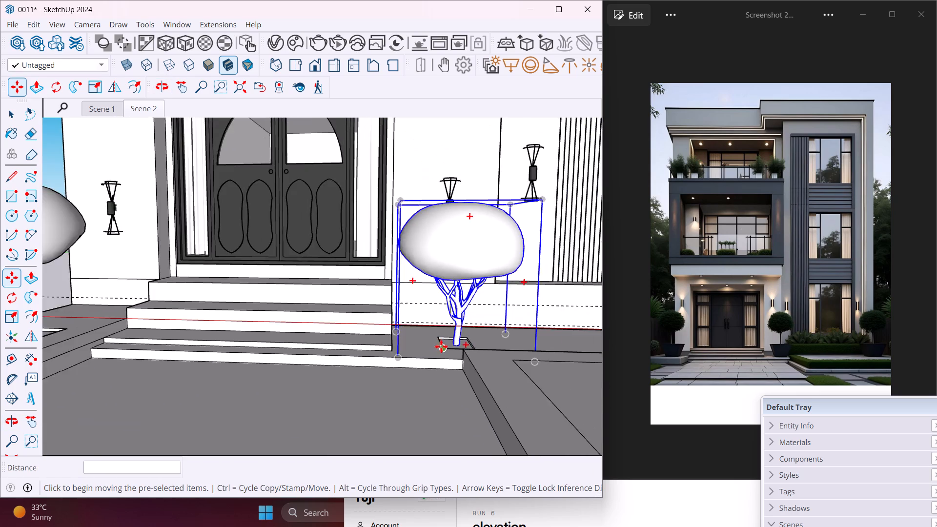
scroll(441, 346, "down", 10)
middle_click_drag(419, 385, 390, 353)
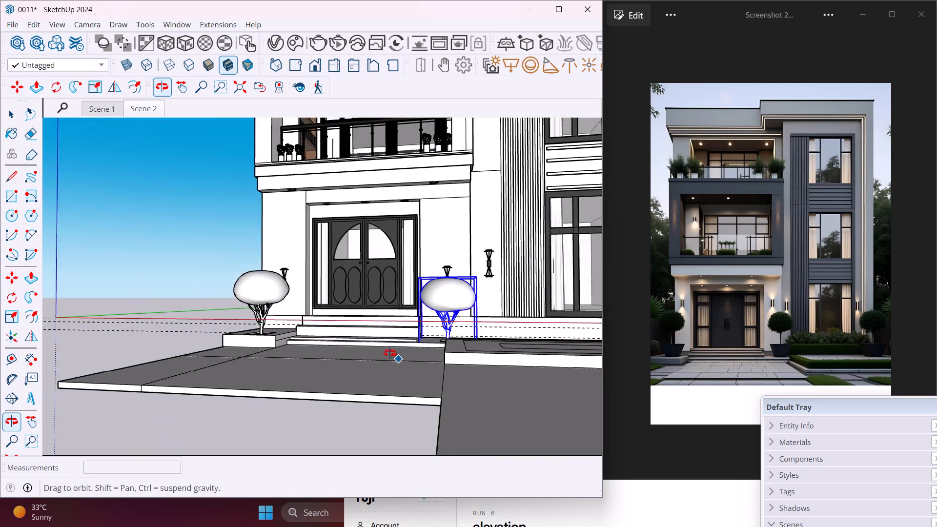
middle_click_drag(390, 353, 447, 378)
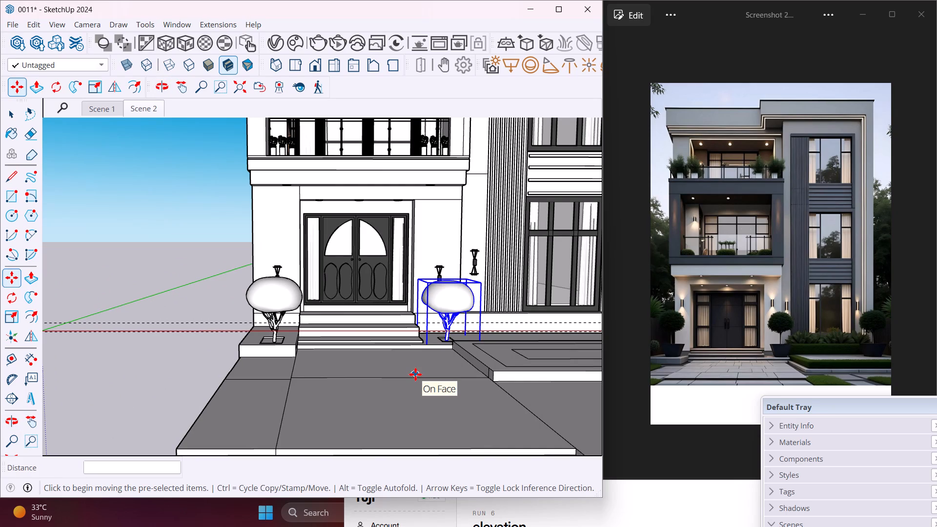
middle_click_drag(415, 374, 449, 371)
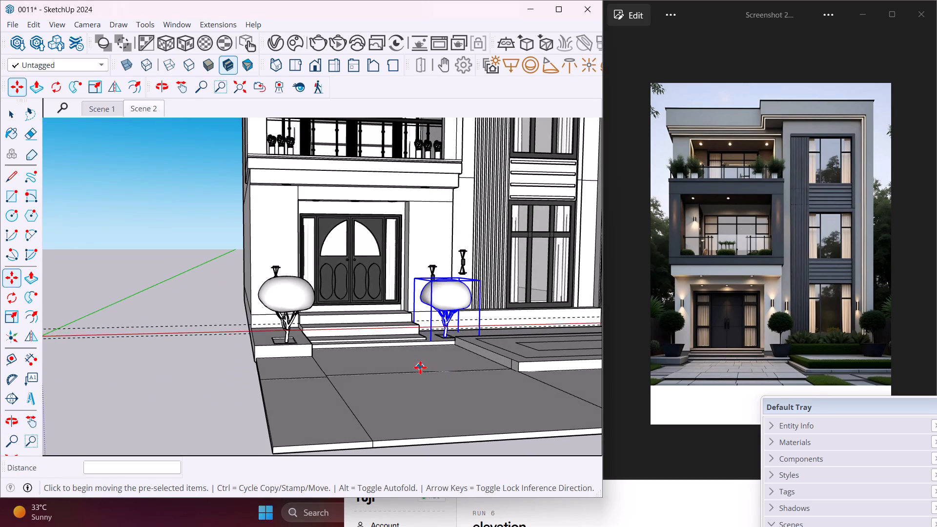
scroll(415, 367, "down", 3)
middle_click_drag(509, 386, 506, 385)
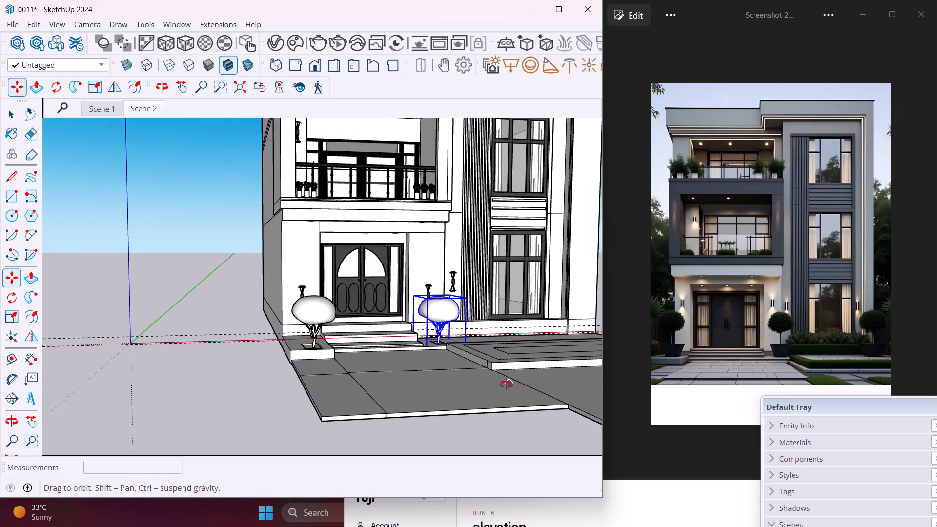
middle_click_drag(506, 385, 435, 392)
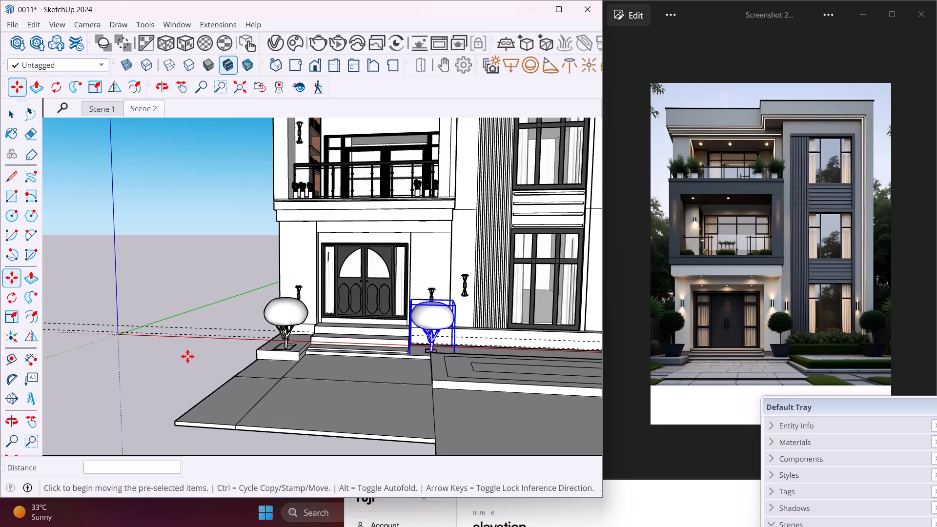
left_click(187, 356)
key("Escape")
key("space")
left_click(192, 362)
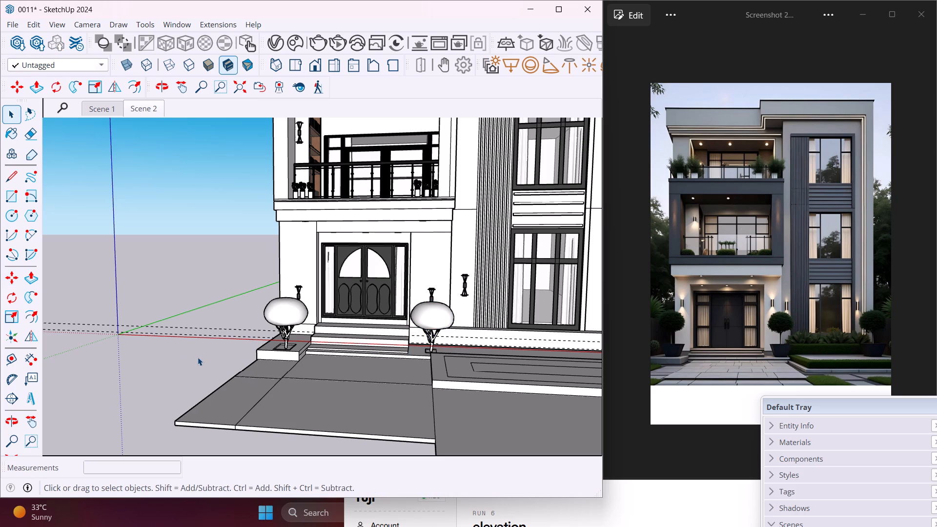
left_click(183, 92)
left_click_drag(193, 340, 142, 349)
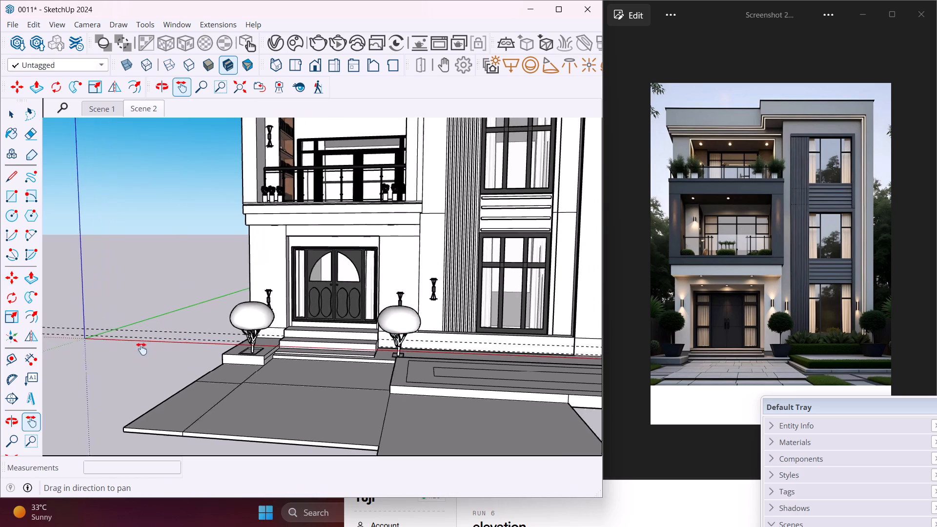
left_click_drag(142, 349, 108, 368)
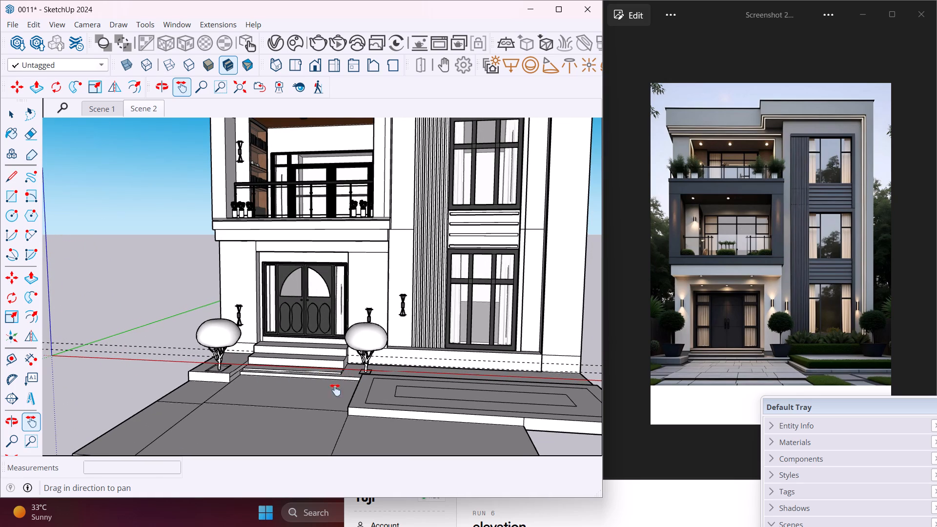
middle_click_drag(314, 393, 339, 357)
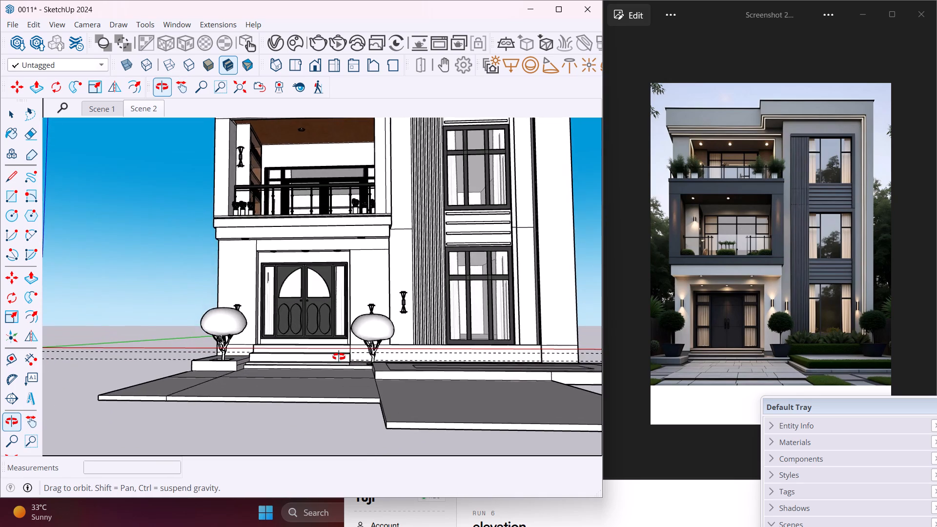
middle_click_drag(339, 357, 341, 377)
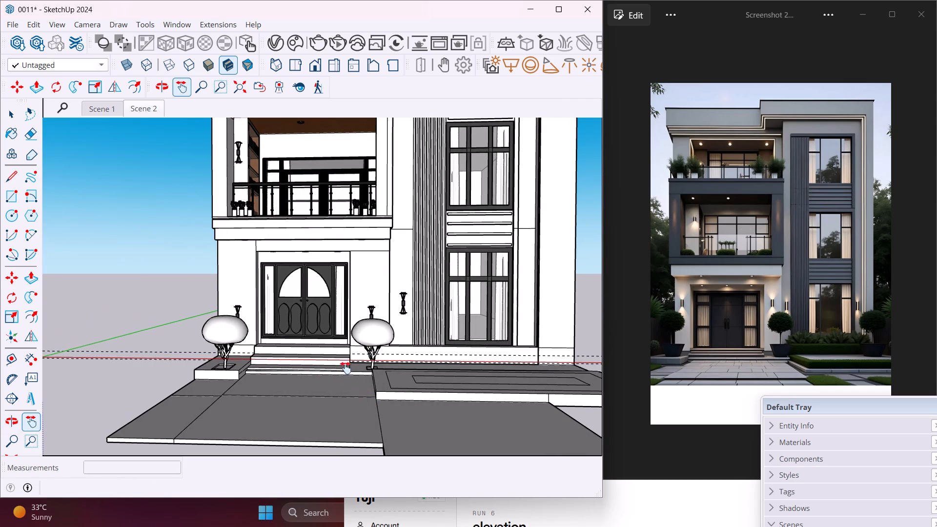
scroll(455, 384, "up", 2)
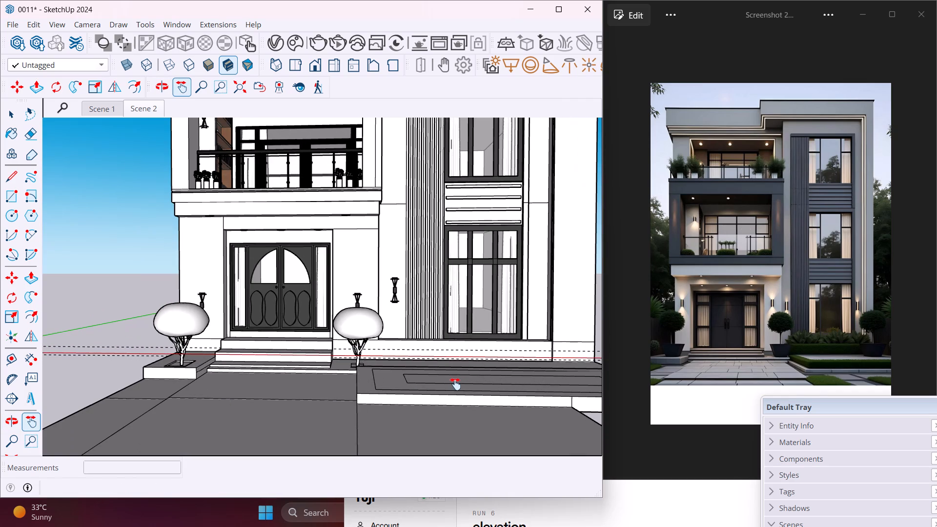
Insert the downloaded Hedge 89-04 model from Chaos Cosmos onto the raised strip beside the second tree, in front of the ribbed facade panel.
left_click(298, 42)
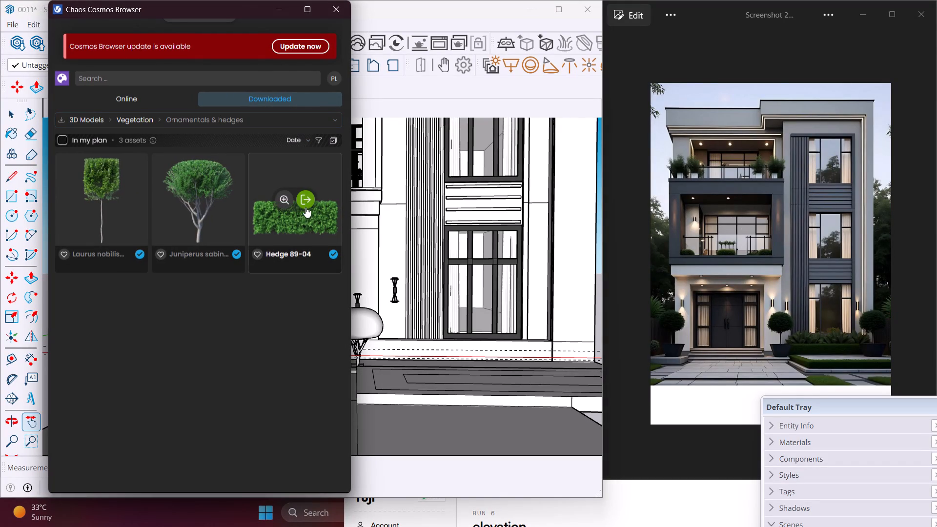
left_click(303, 194)
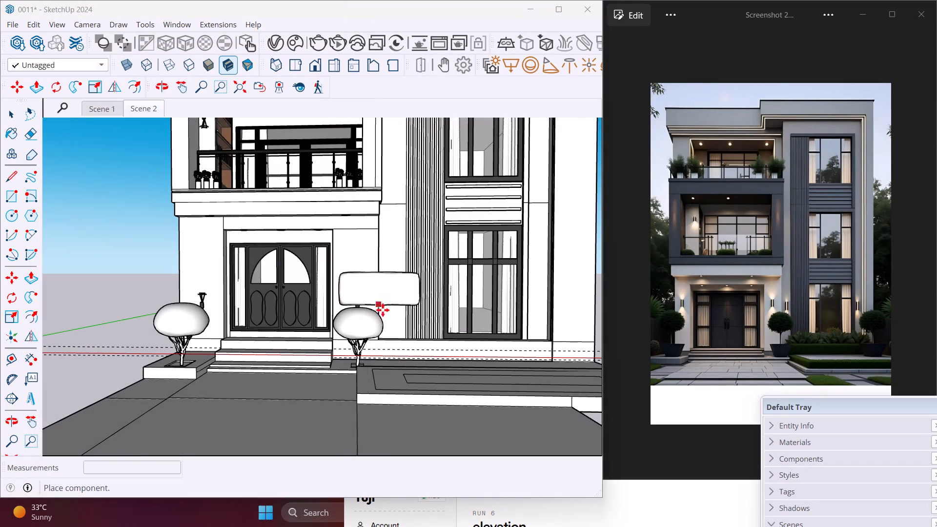
middle_click_drag(449, 375, 419, 456)
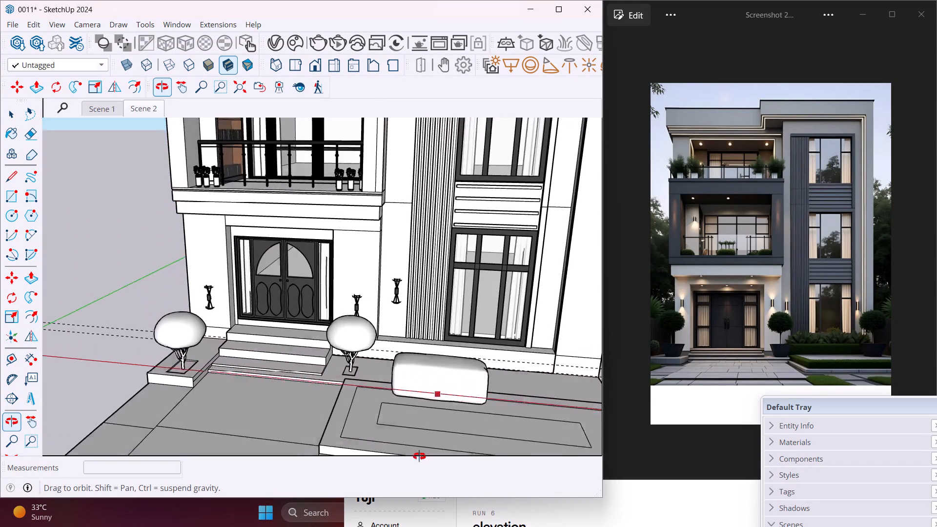
middle_click_drag(419, 456, 426, 480)
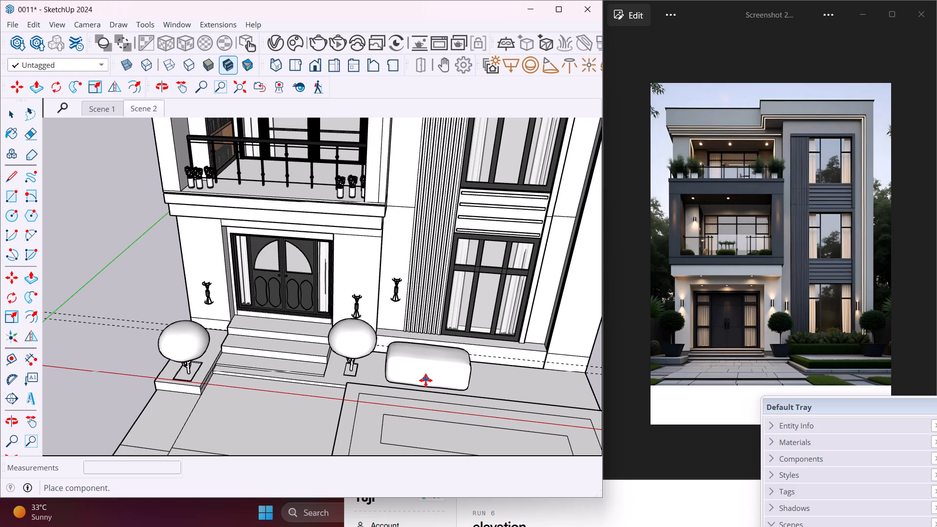
left_click(422, 378)
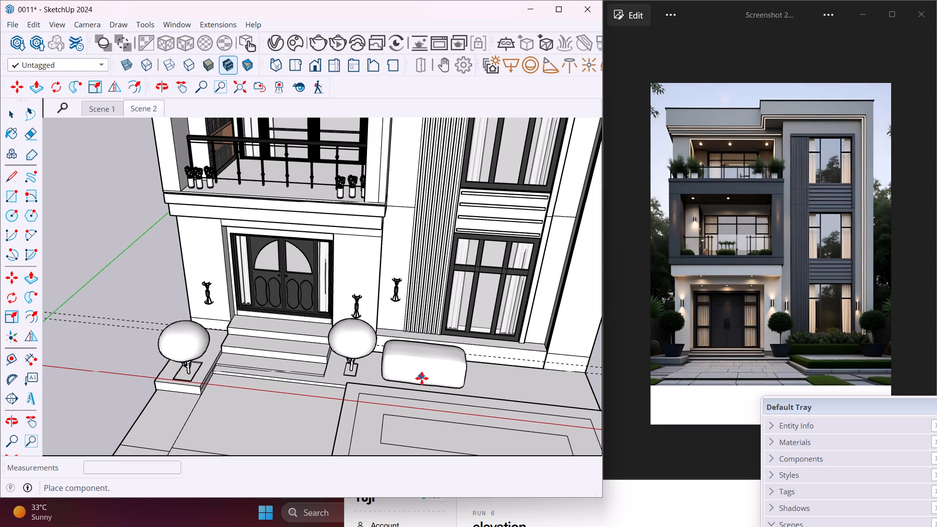
key("Escape")
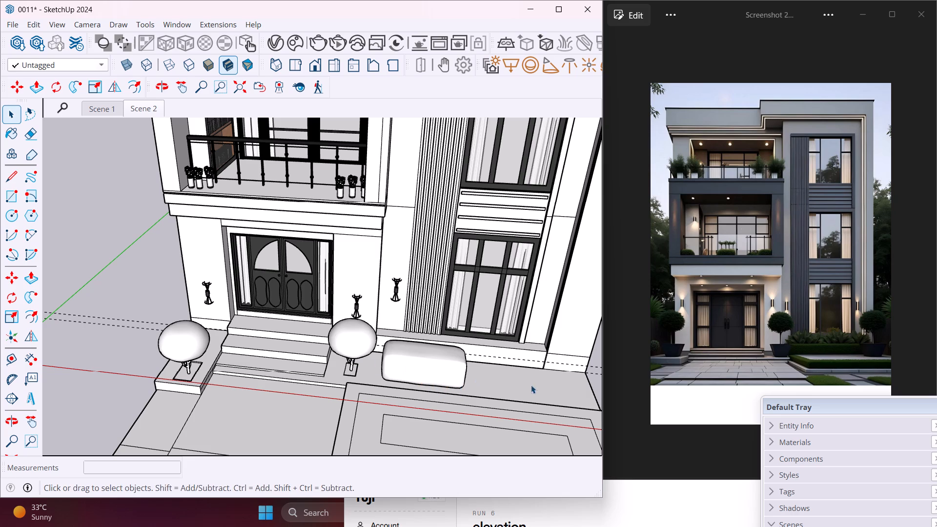
Draw a rectangle about 1' 1" by 2' 1" near the strip's far end, past the ground-floor window, for a third planting recess.
left_click(9, 195)
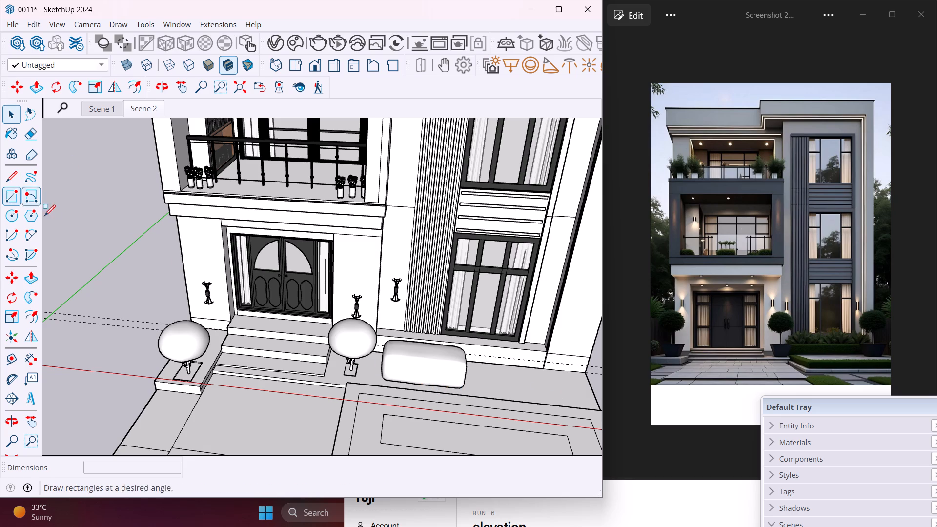
left_click(563, 379)
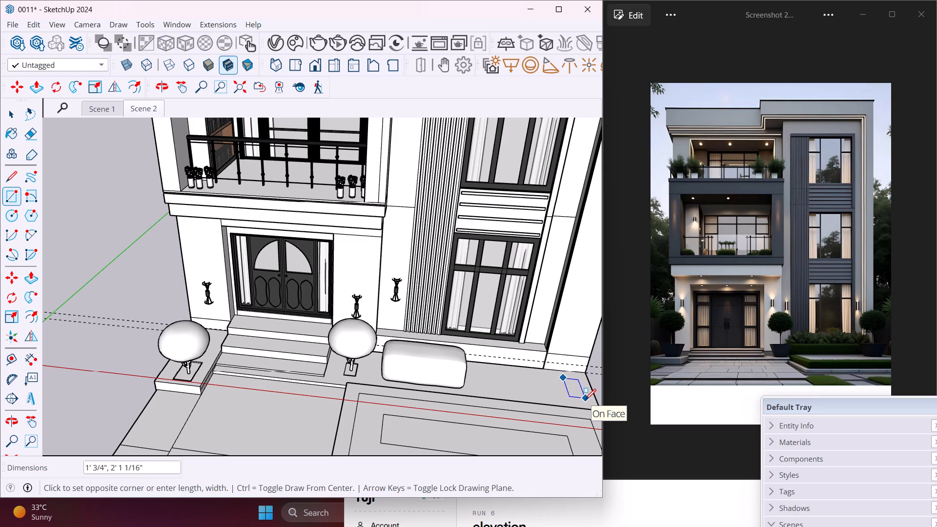
left_click(585, 400)
key("Escape")
key("space")
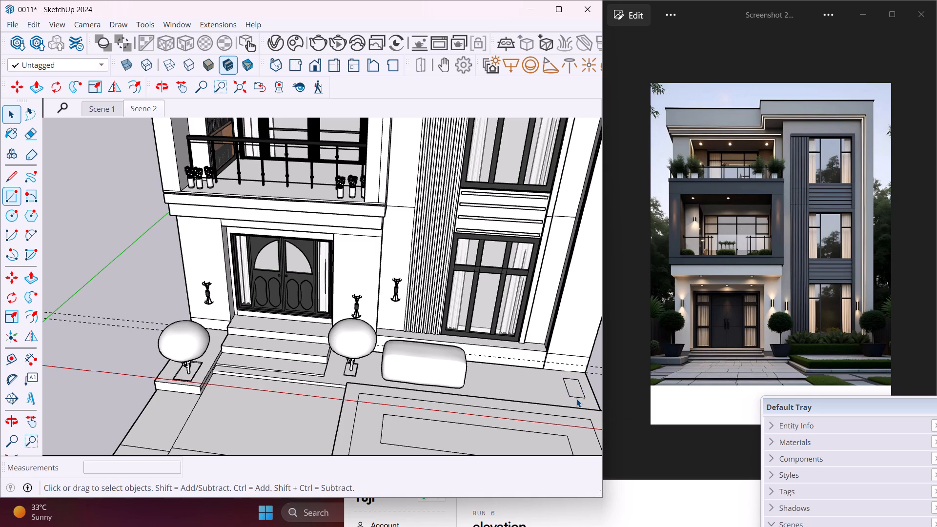
Push the new rectangle down about 3" to form the third planting recess.
left_click(577, 390)
middle_click_drag(577, 390, 575, 379)
key("p")
left_click(575, 379)
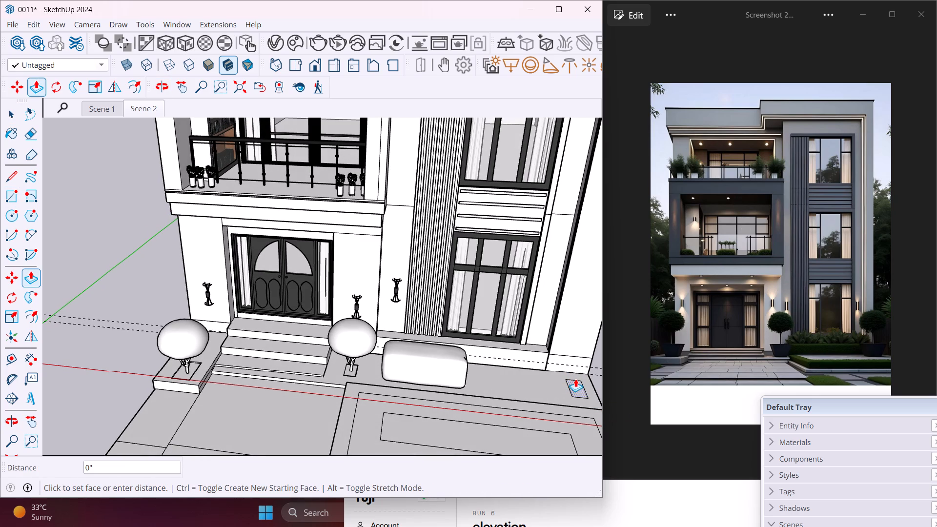
scroll(575, 380, "up", 13)
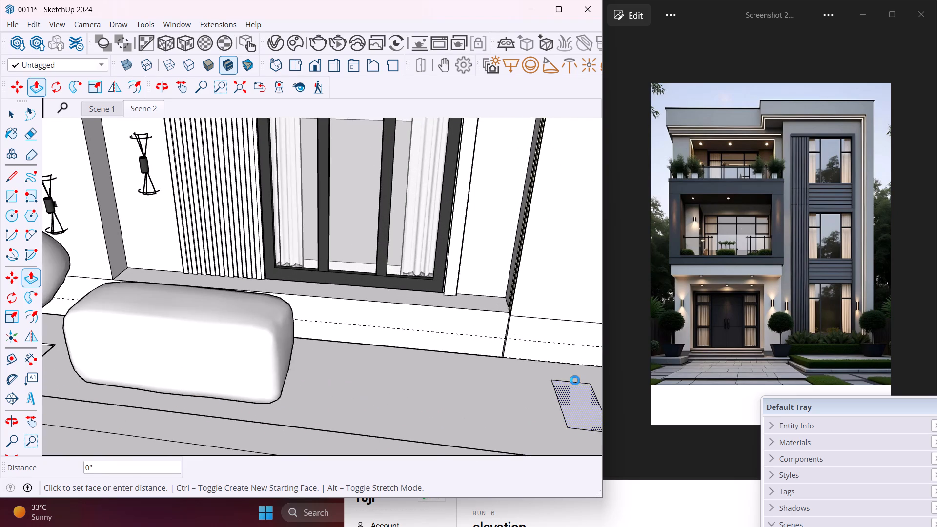
scroll(575, 380, "up", 1)
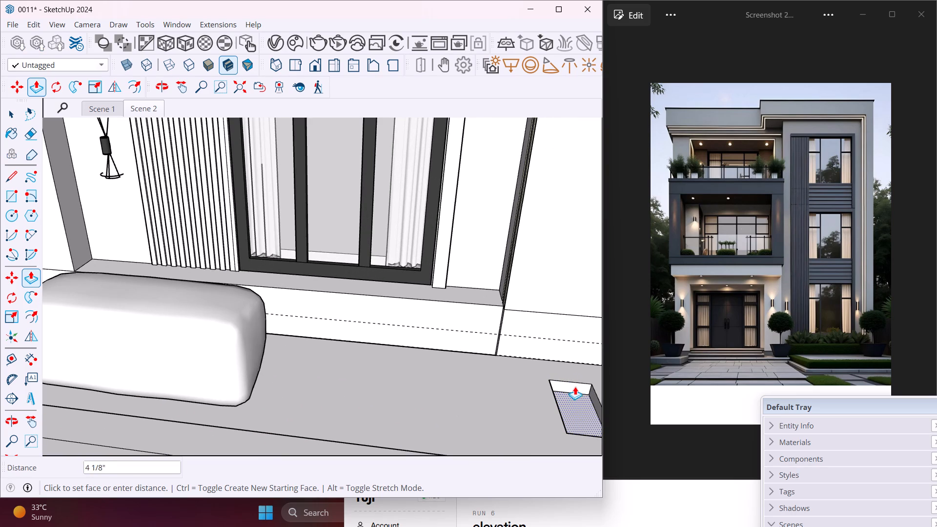
left_click(578, 385)
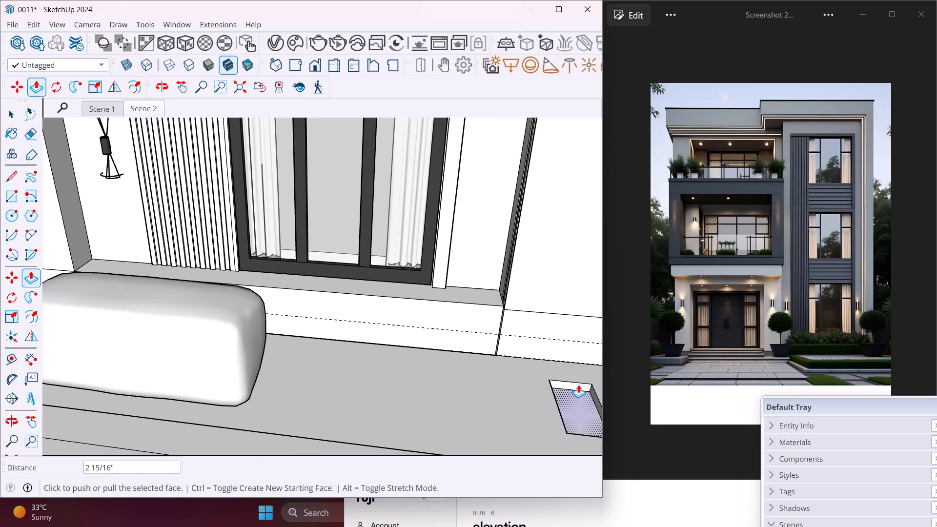
key("Escape")
key("space")
Copy the tree in the second recess about 16' 2" along the facade to the third planting recess.
scroll(514, 399, "down", 8)
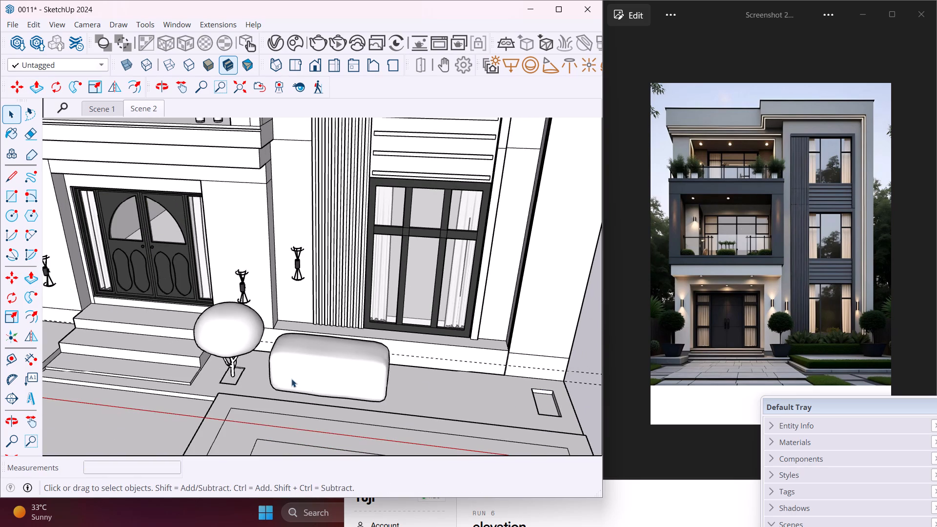
left_click(234, 376)
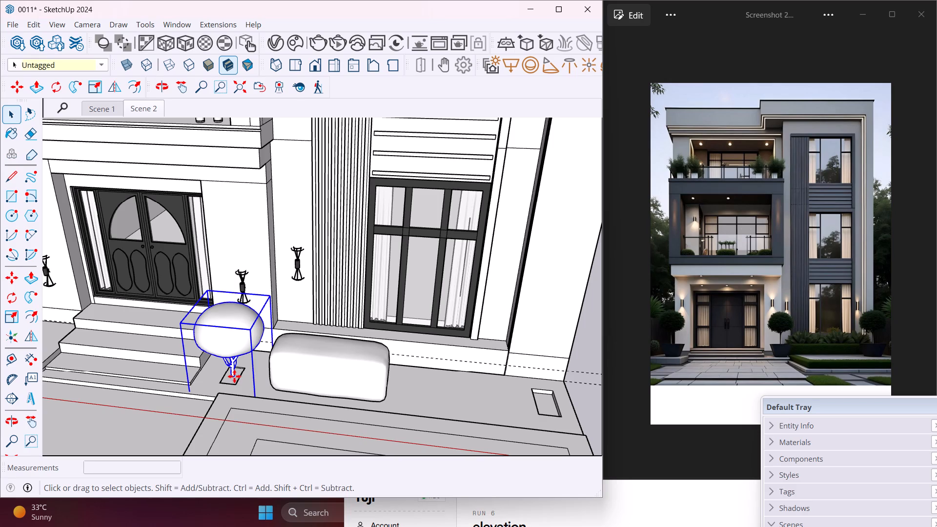
key("m")
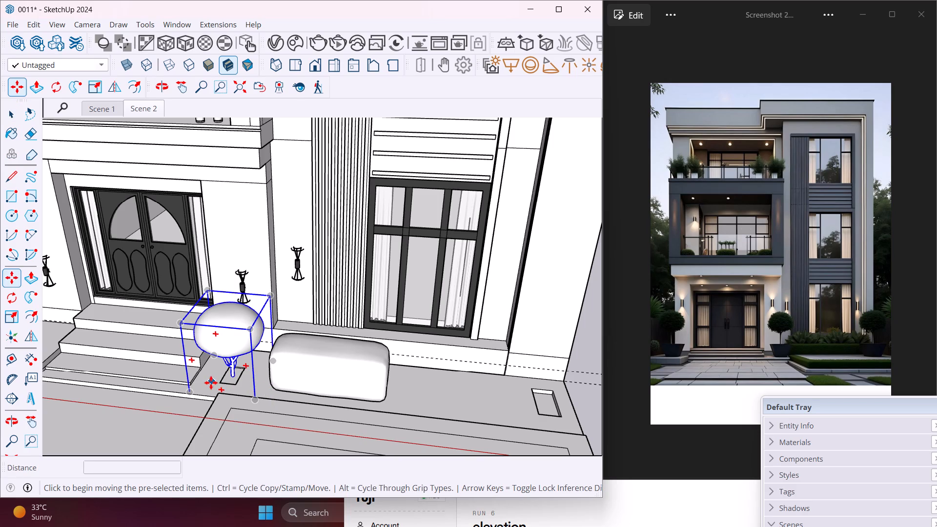
left_click(209, 383)
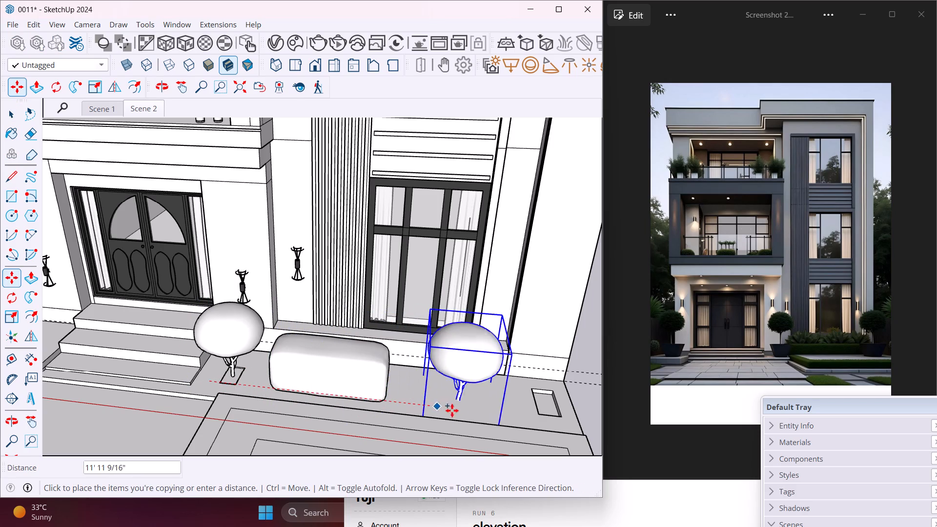
left_click(526, 421)
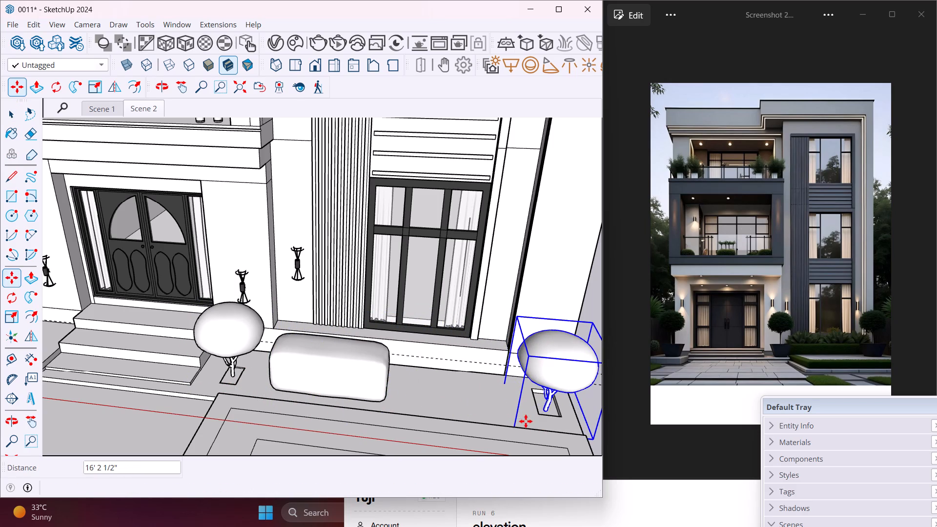
Stretch the hedge along the facade to about 2.00 times its length, filling the strip between the second and third trees.
key("Escape")
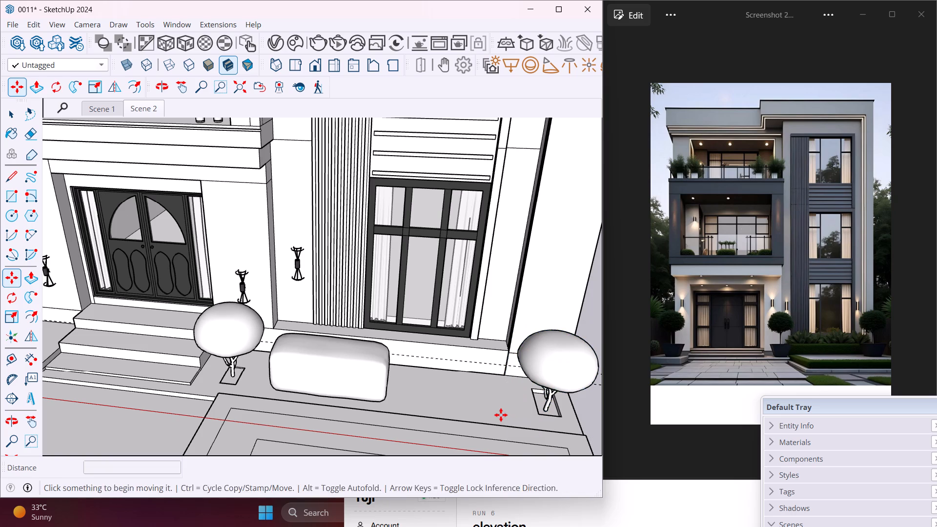
key("space")
left_click(383, 383)
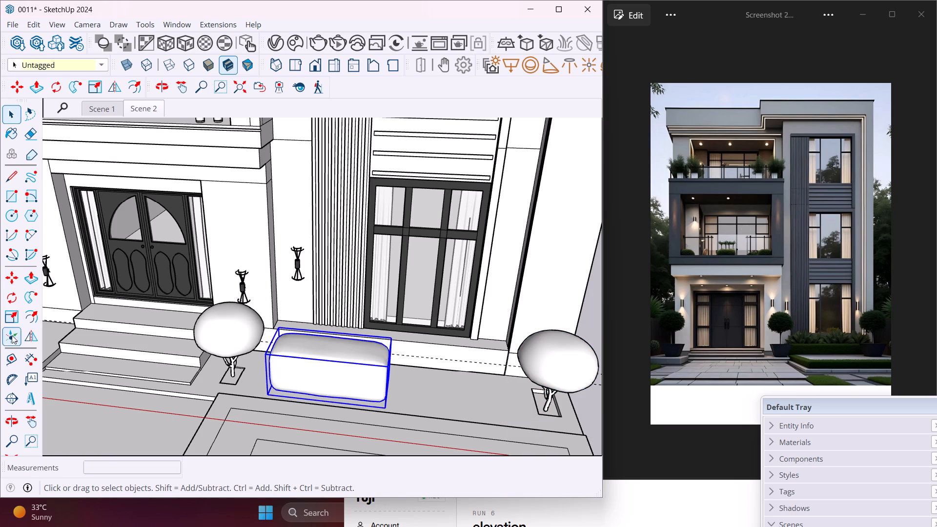
left_click(19, 315)
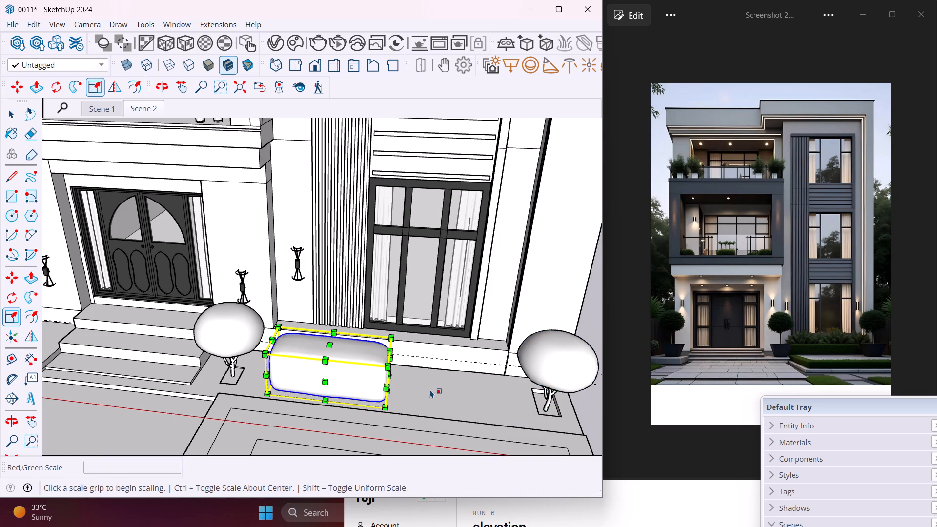
left_click(391, 373)
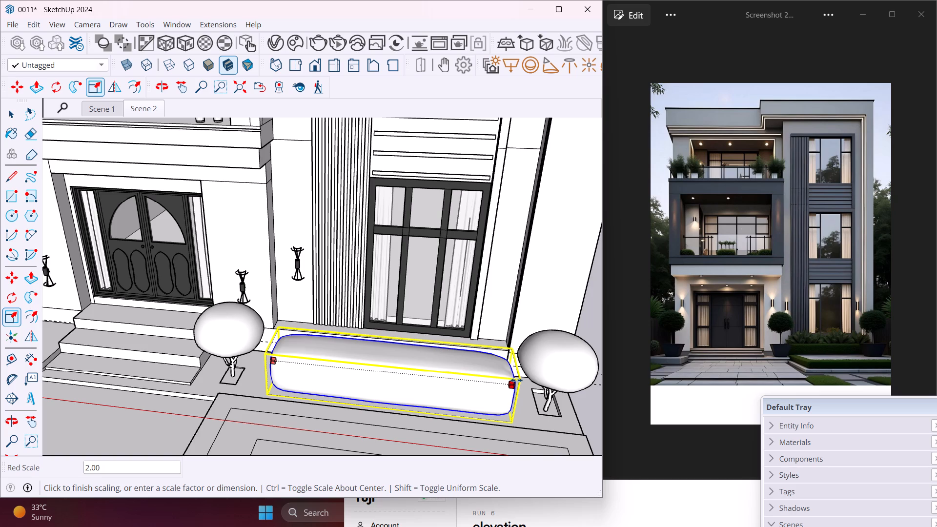
left_click(516, 380)
middle_click_drag(477, 393, 547, 318)
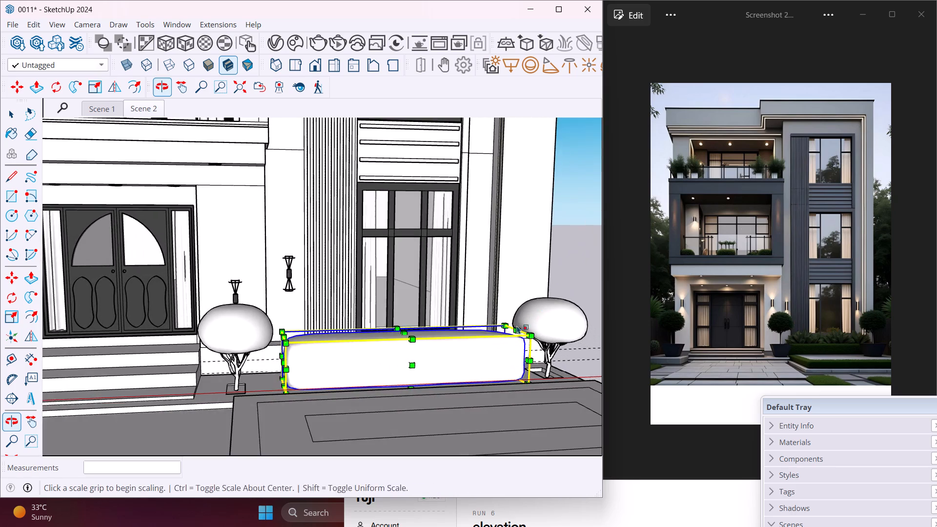
scroll(499, 331, "down", 6)
key("Escape")
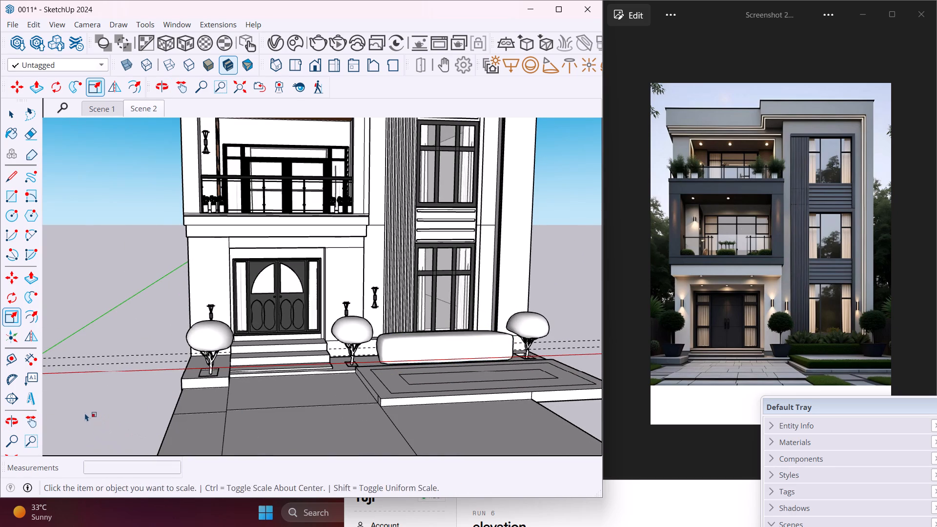
Draw a rectangle about 1' 6" by 1' 8" on the paving just in front of the entrance steps, near the first tree's raised bed.
key("space")
left_click(80, 403)
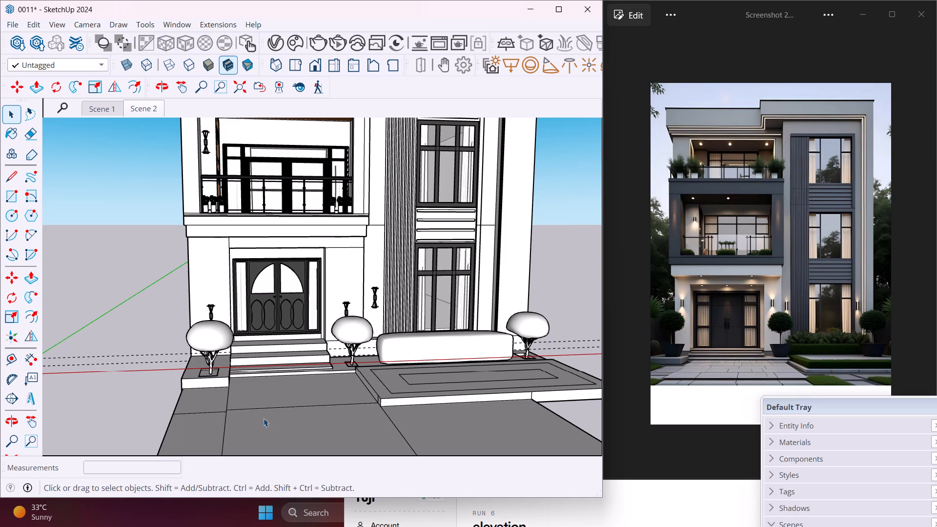
middle_click_drag(264, 418, 226, 450)
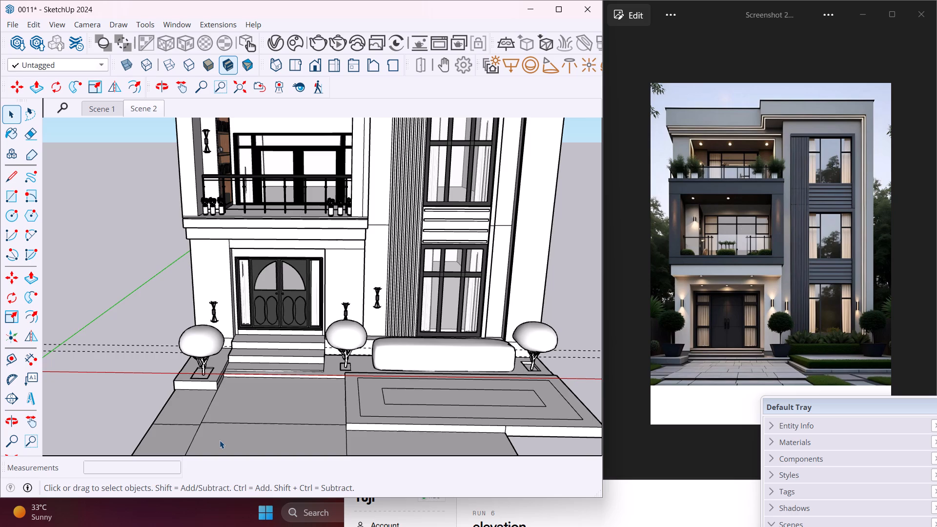
scroll(220, 440, "up", 7)
middle_click_drag(220, 440, 203, 455)
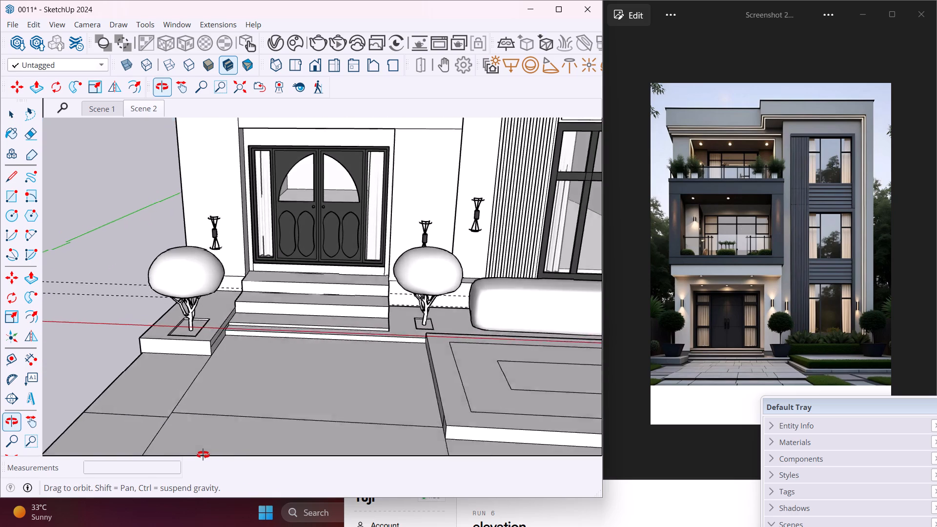
middle_click_drag(203, 455, 201, 467)
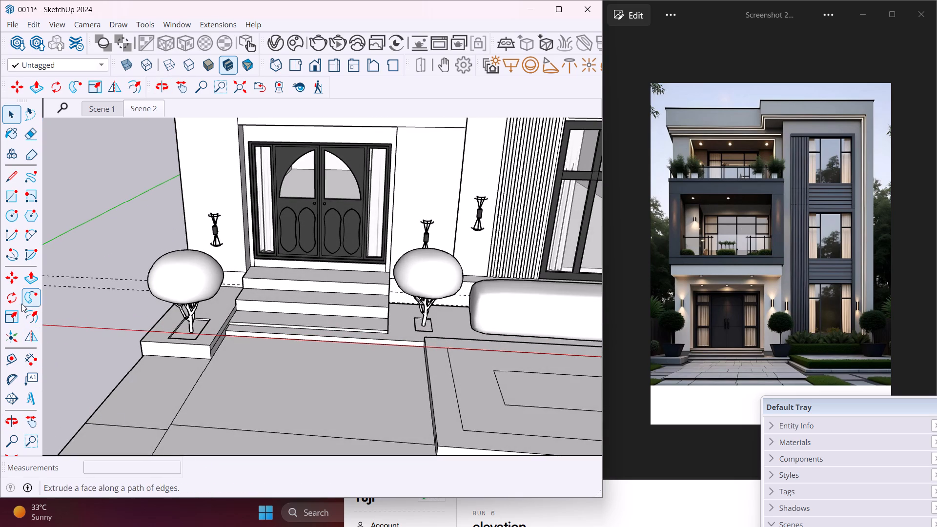
left_click(10, 202)
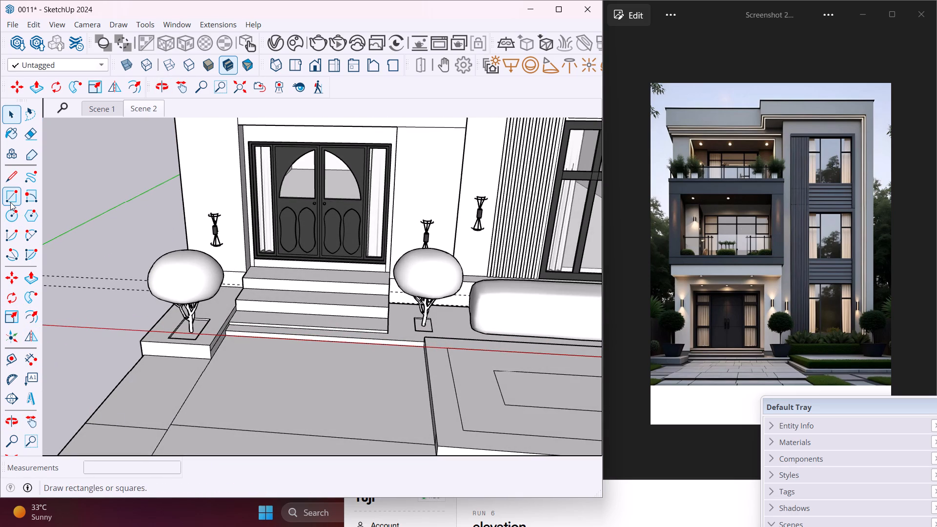
scroll(243, 345, "up", 6)
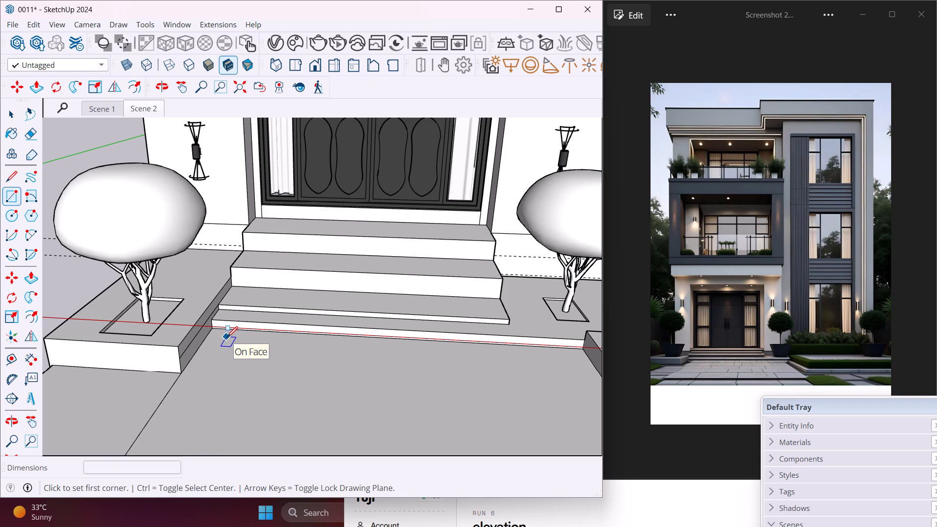
left_click(227, 336)
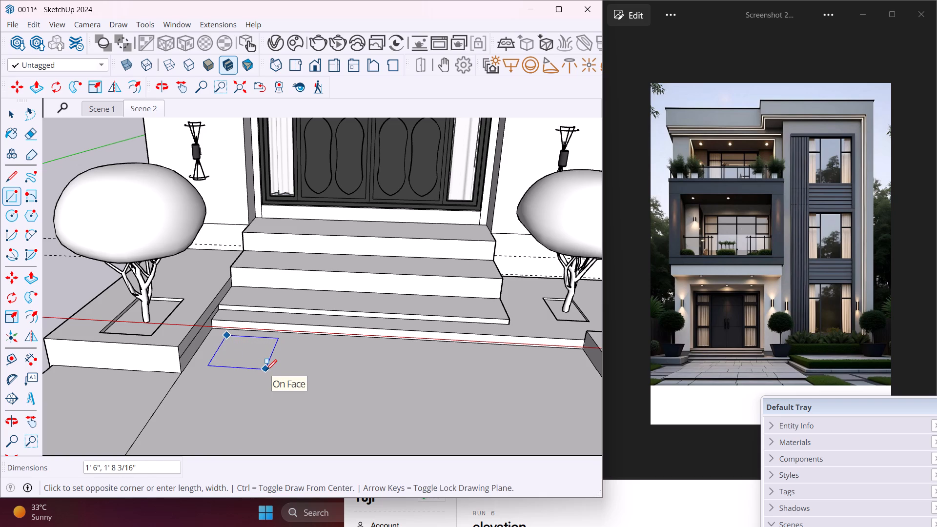
left_click(266, 370)
key("Escape")
key("space")
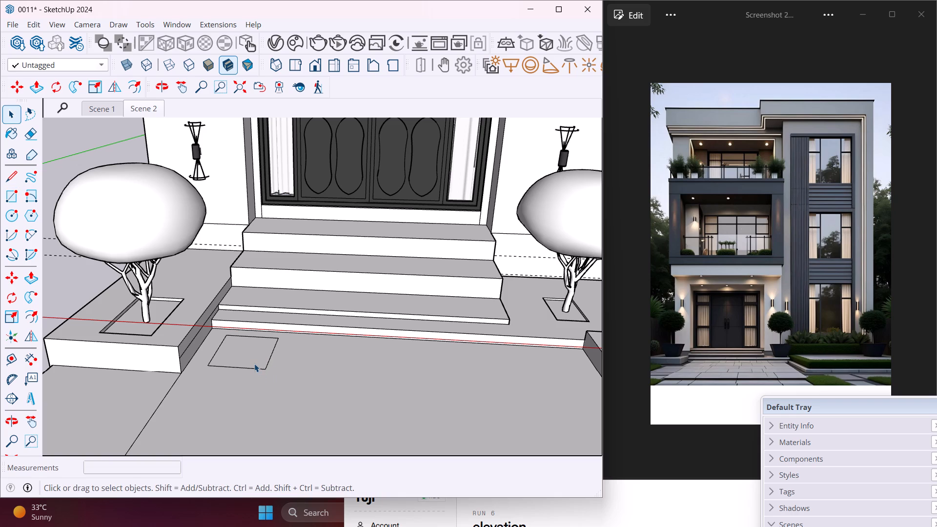
Copy the paving rectangle five times along the entrance steps, about 1' 8" apart, to form a row of six tiles.
left_click(254, 364)
key("m")
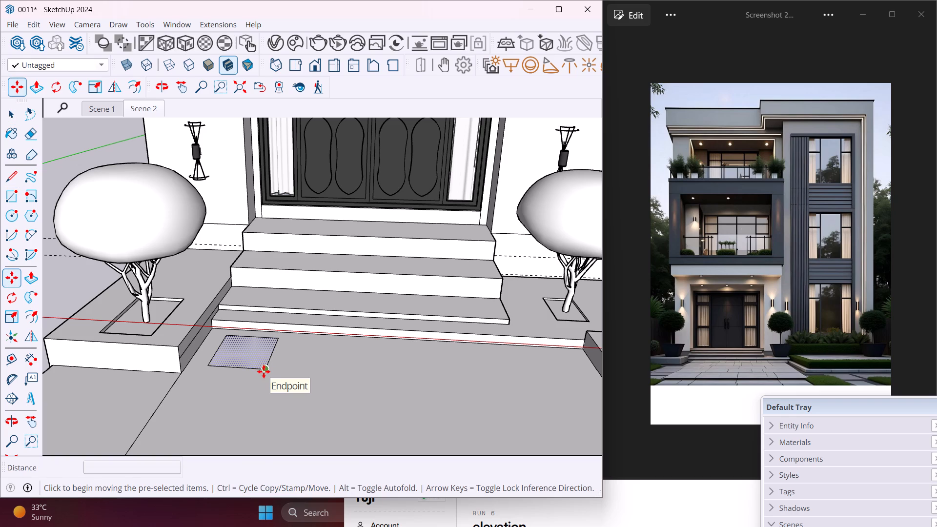
left_click(264, 371)
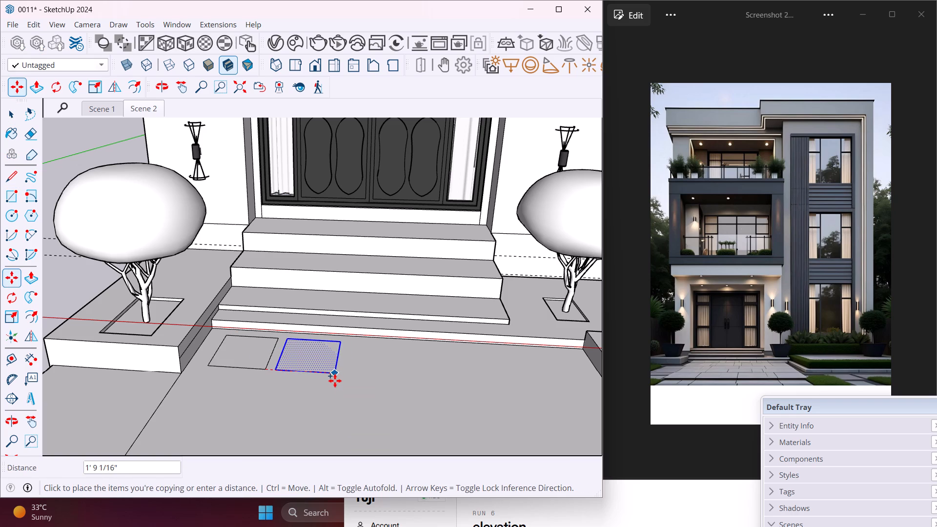
left_click(332, 380)
left_click(332, 380)
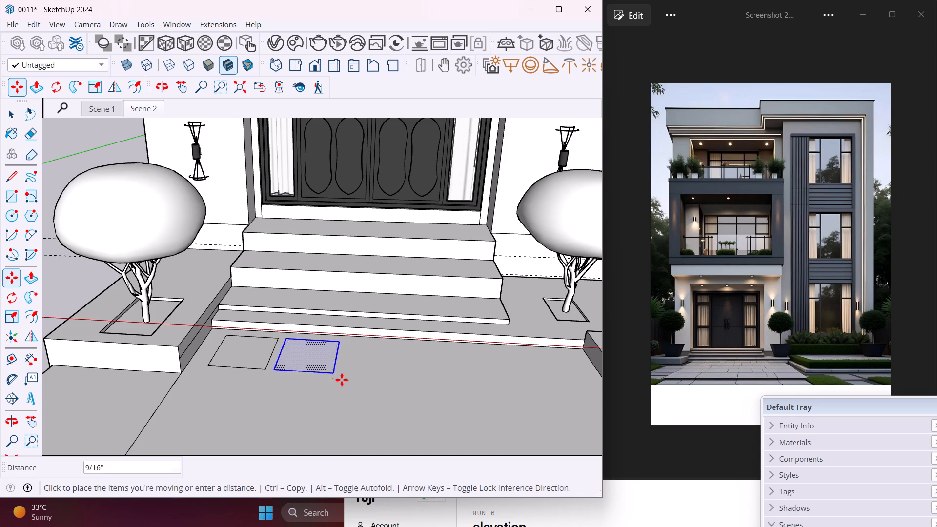
double_click(401, 386)
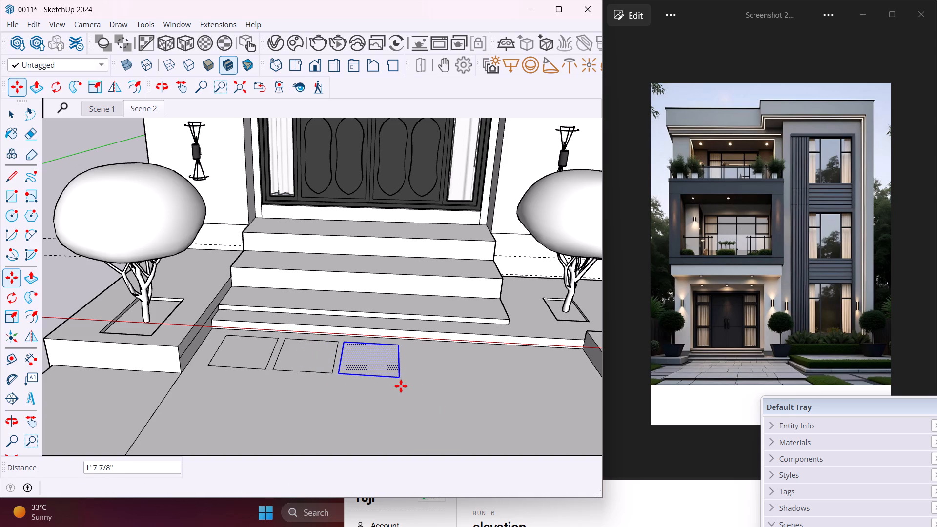
left_click(387, 388)
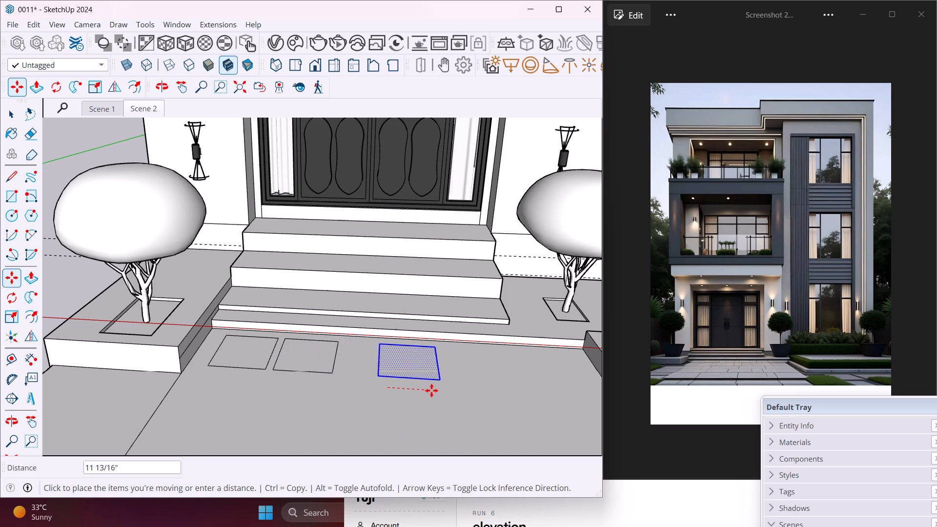
left_click(457, 392)
left_click(457, 392)
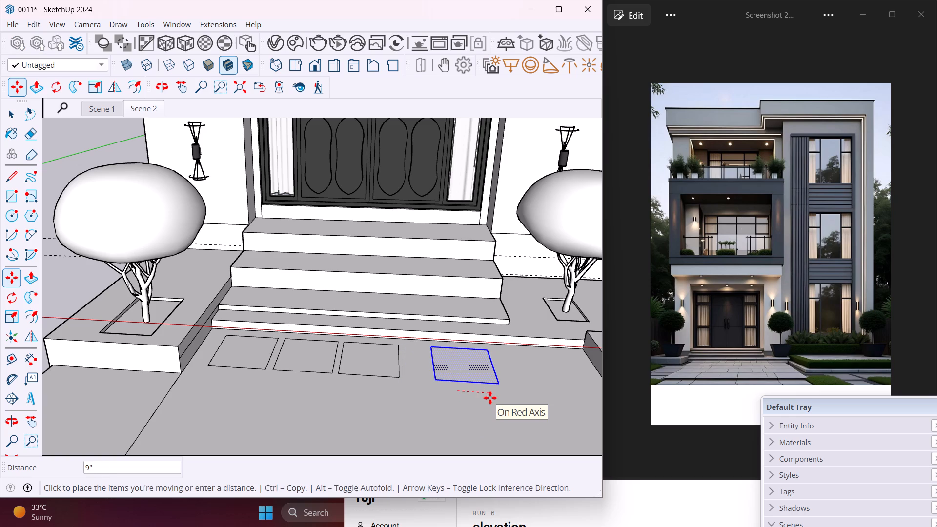
left_click(530, 393)
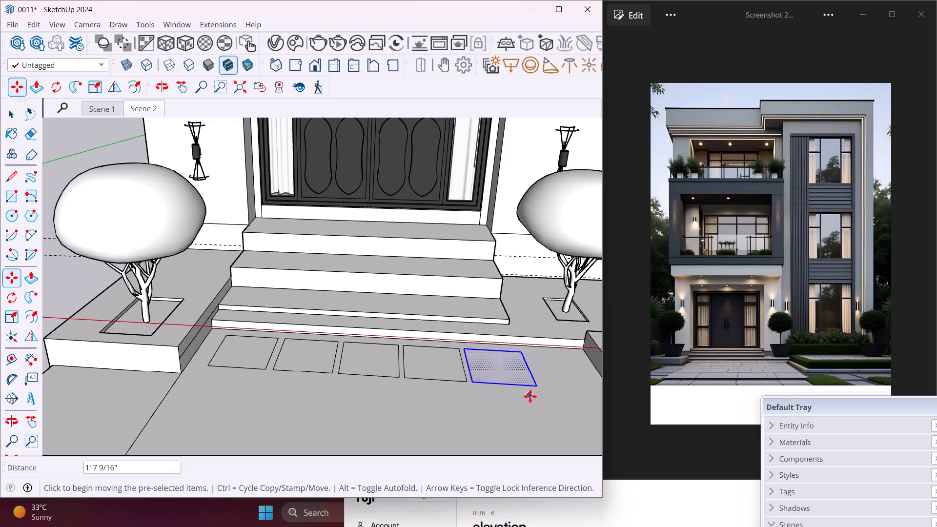
left_click(530, 396)
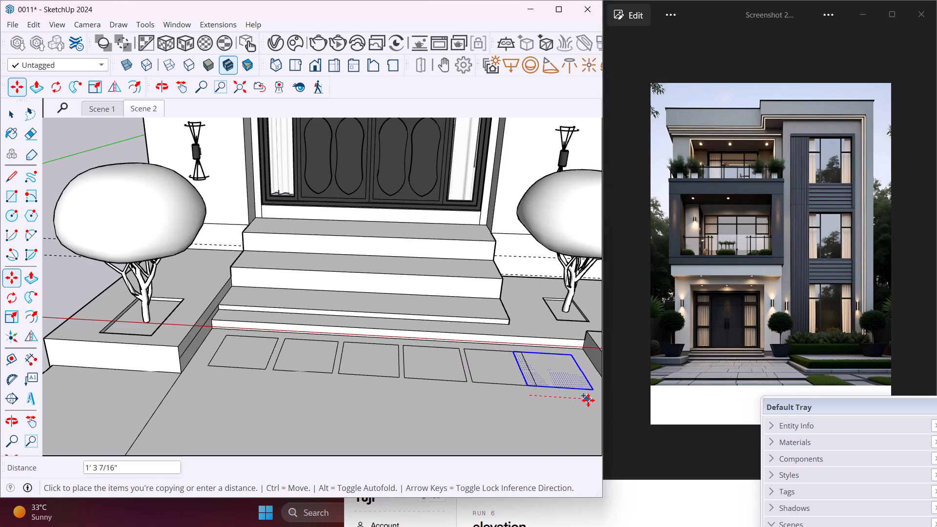
middle_click_drag(588, 400, 511, 370)
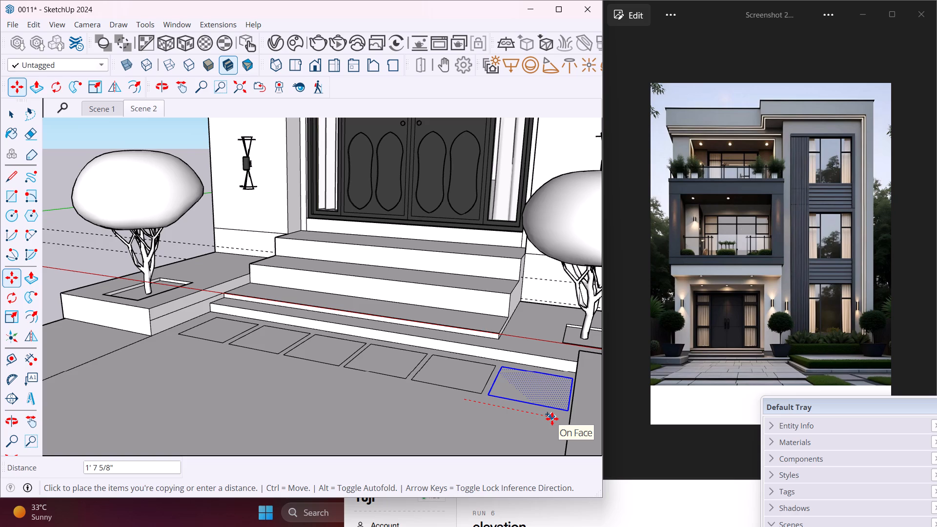
left_click(552, 419)
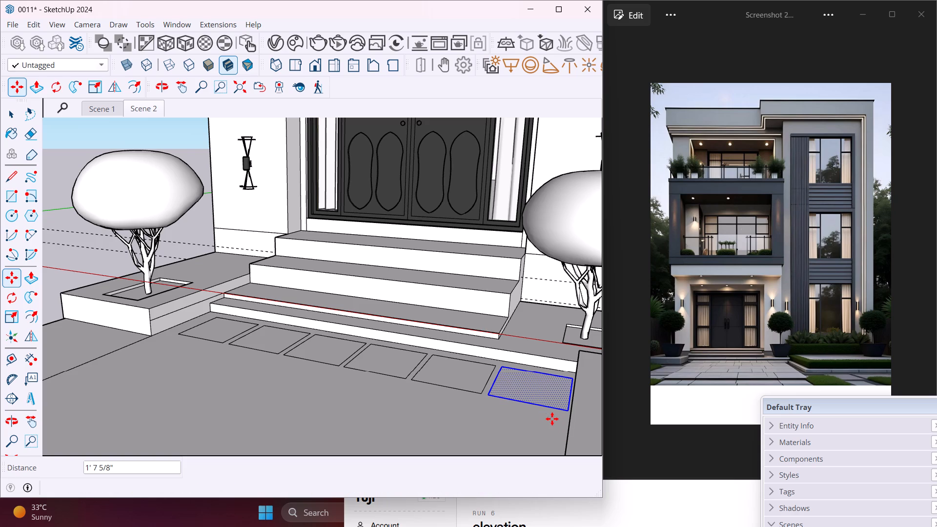
Copy the row of six tiles about 1' 10" outward from the entrance steps to form a second row.
scroll(306, 400, "down", 4)
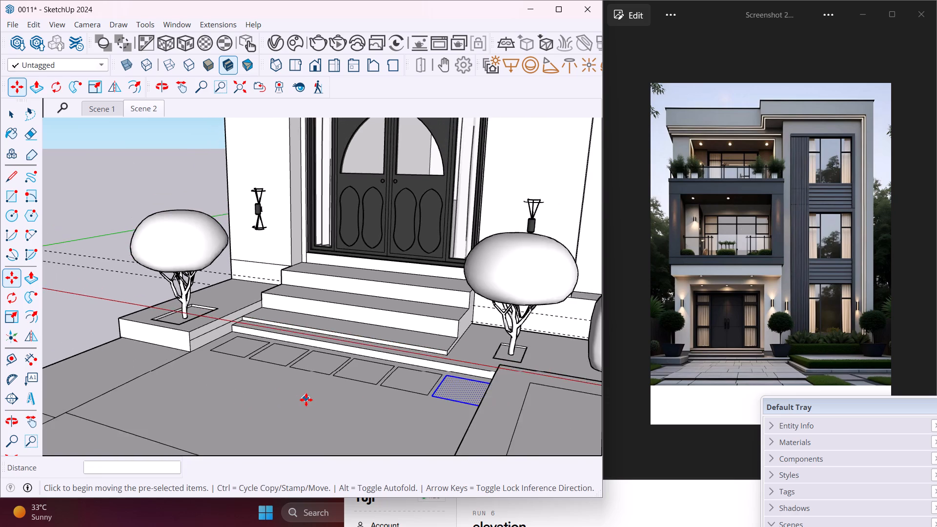
middle_click_drag(308, 401, 542, 390)
key("Escape")
key("space")
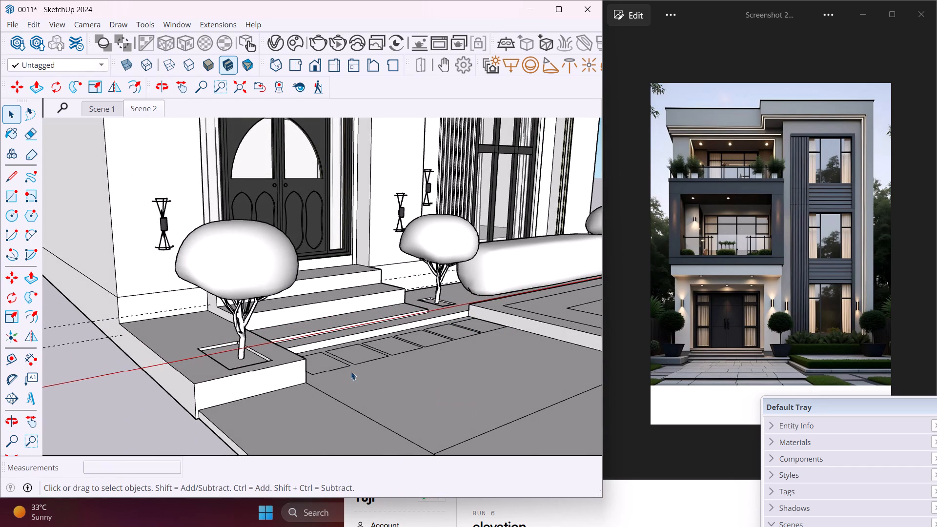
left_click(335, 364)
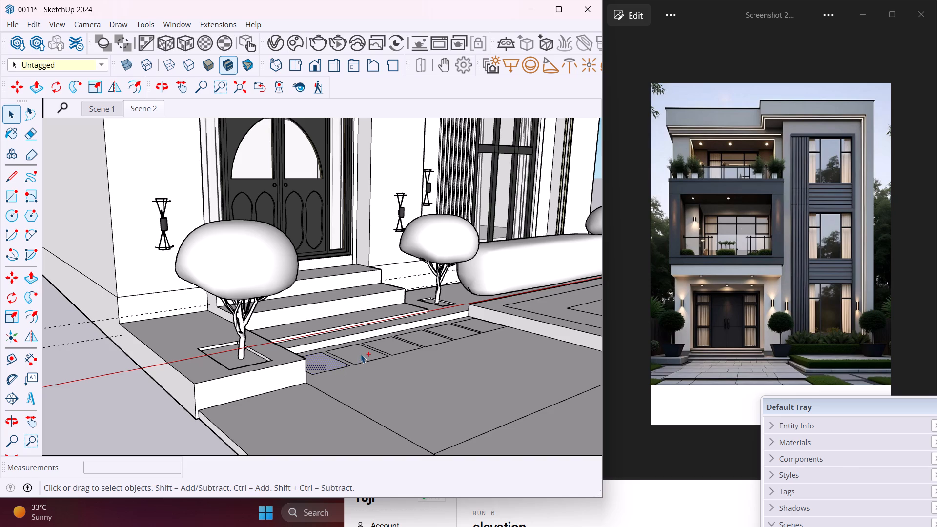
left_click(361, 354, "ctrl")
left_click(389, 346, "ctrl")
left_click(429, 340, "ctrl")
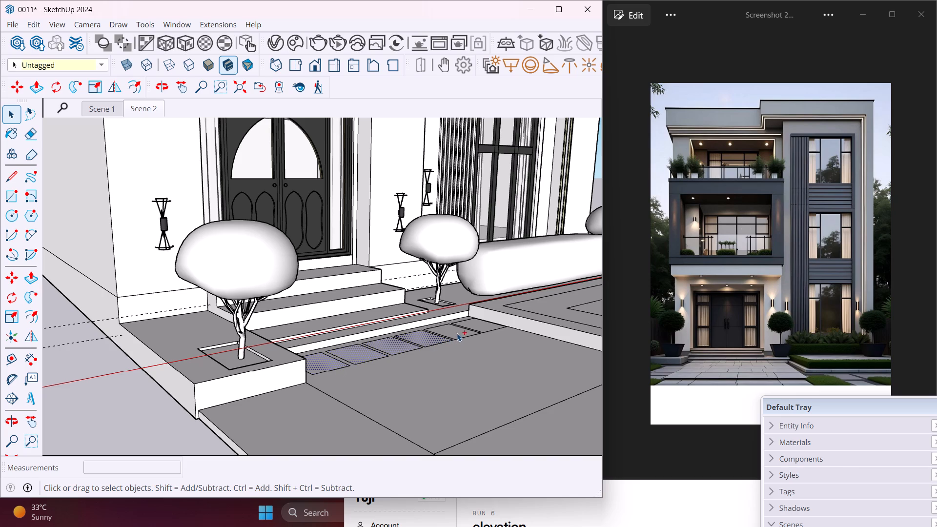
left_click(457, 333, "ctrl")
left_click(490, 324, "ctrl")
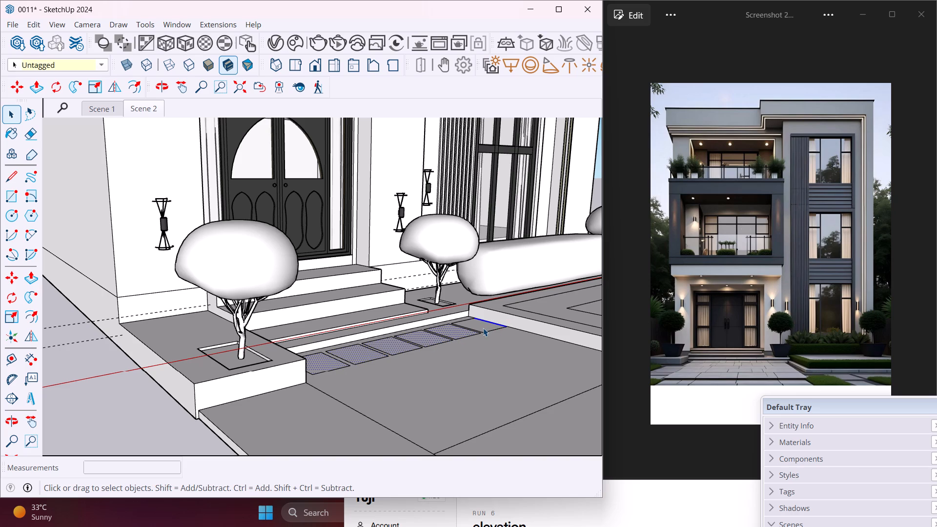
left_click(483, 328, "ctrl")
key("m")
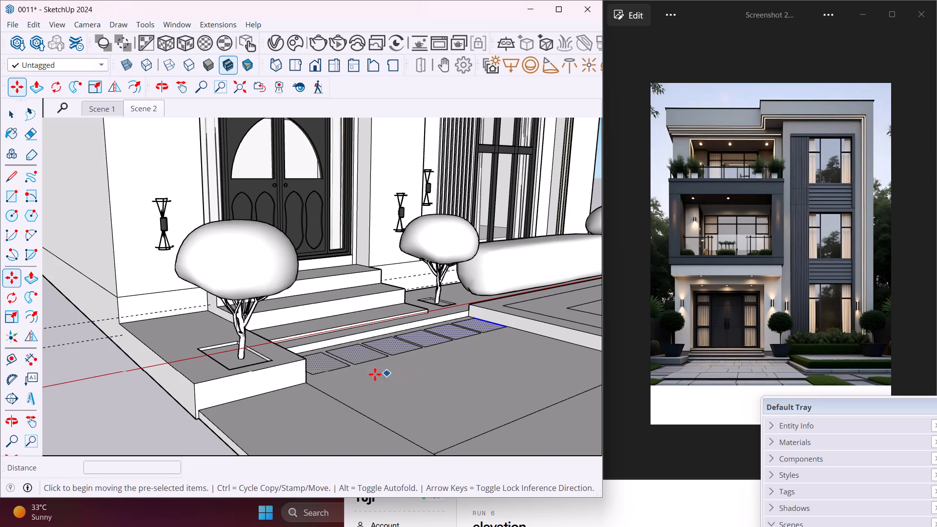
left_click(350, 374)
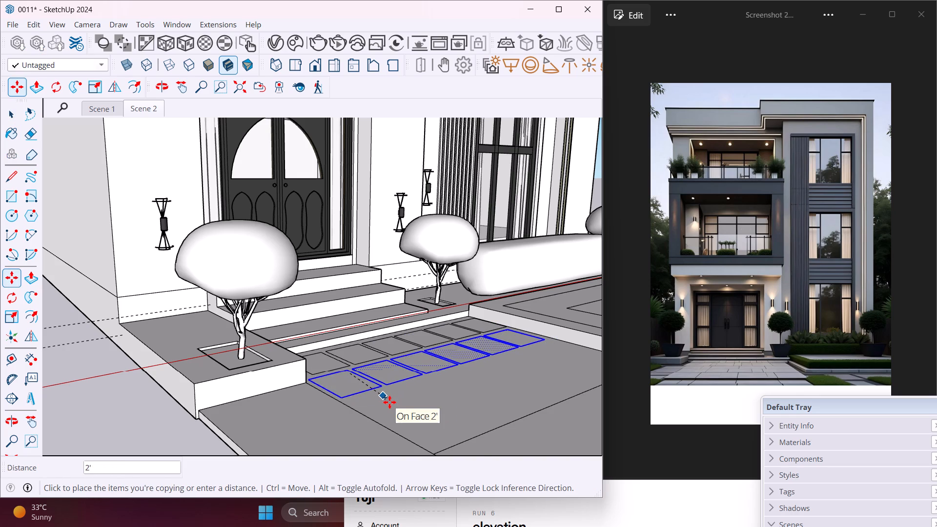
scroll(389, 402, "up", 4)
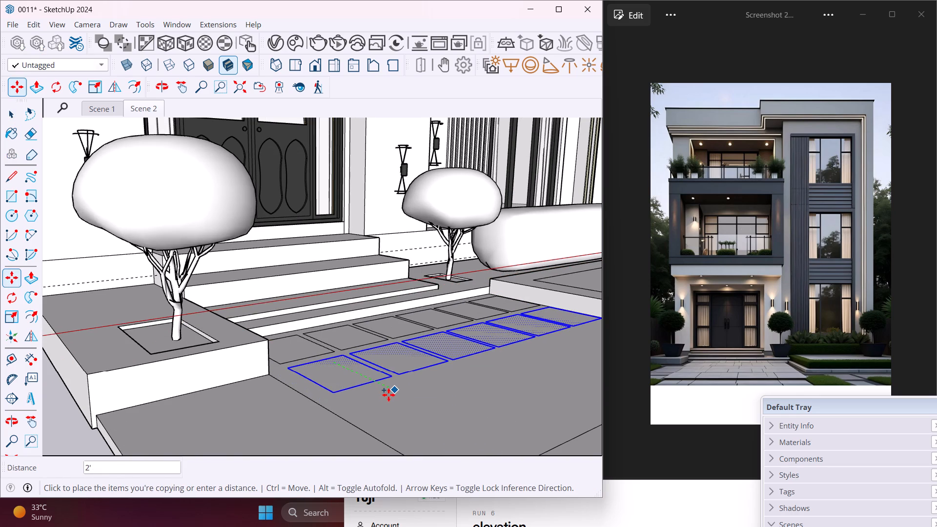
double_click(387, 393)
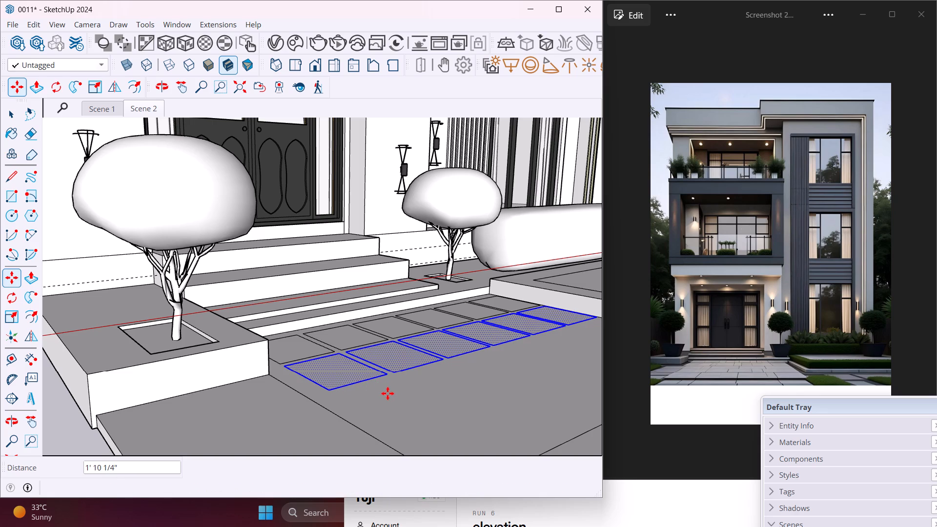
Copy the second row of six paving tiles about 1' 10" outward from the entrance steps to form a third row.
left_click(393, 391)
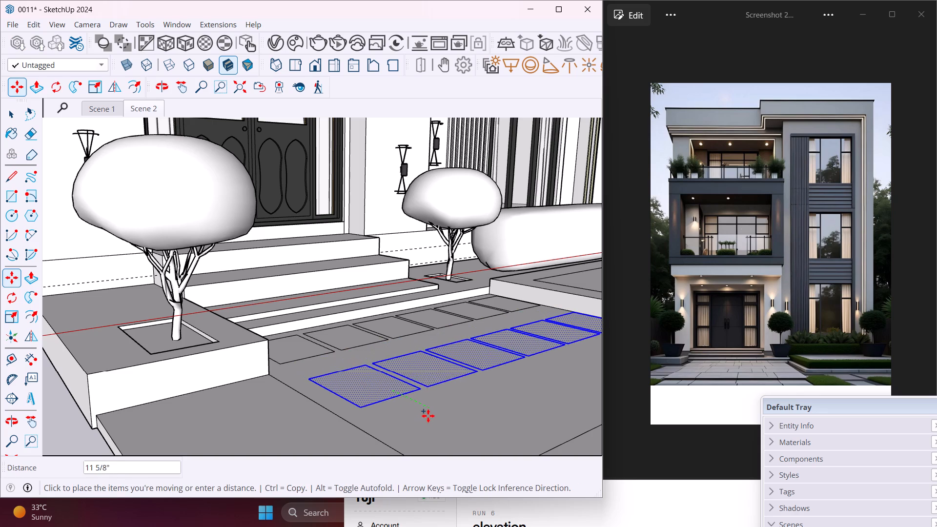
scroll(434, 419, "down", 4)
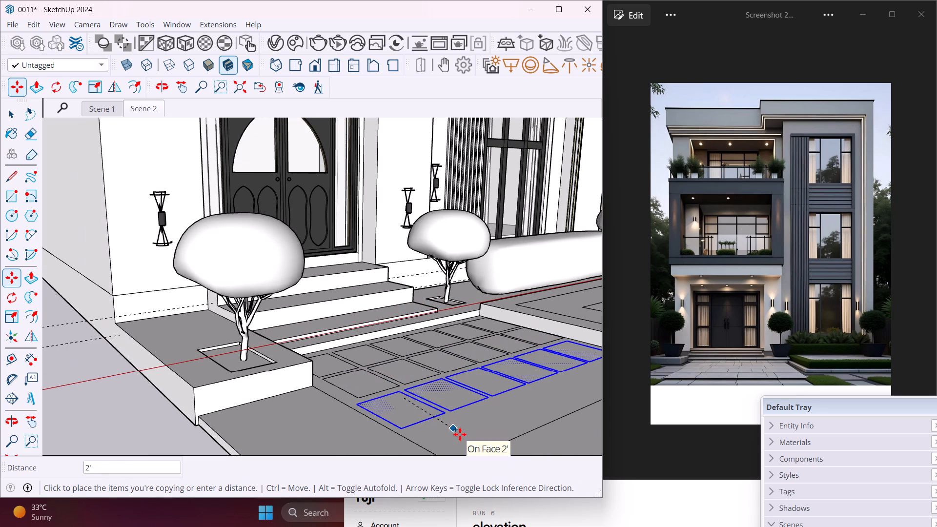
scroll(459, 428, "up", 2)
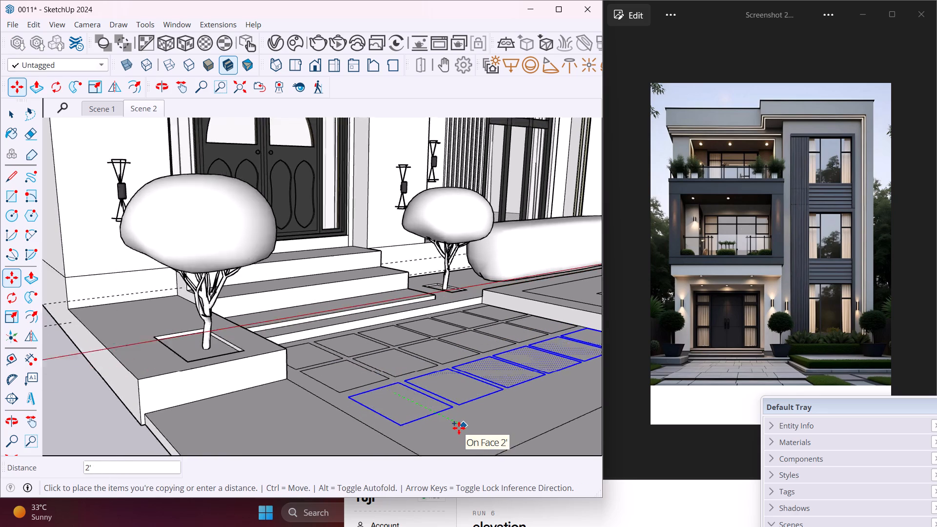
scroll(459, 428, "up", 5)
left_click(455, 426)
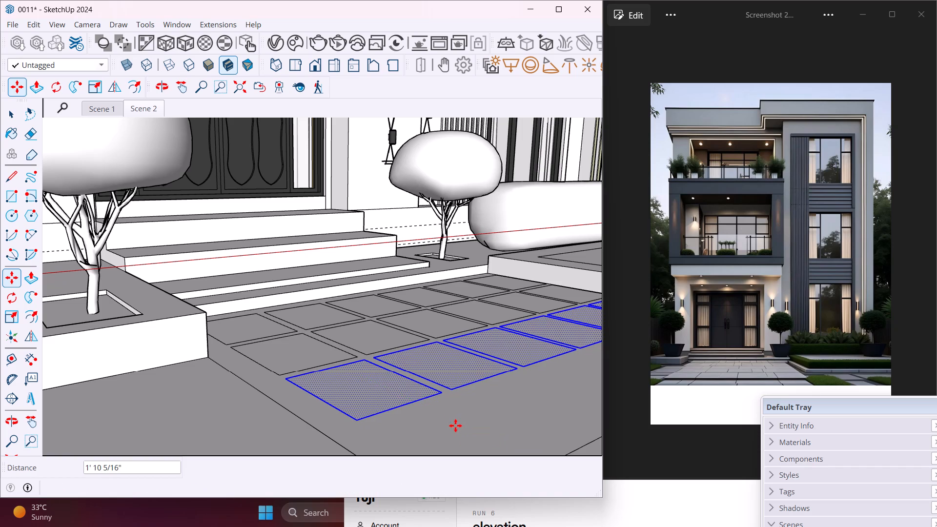
Copy the third row of tiles about 1' 10" outward from the entrance steps to form a fourth row.
left_click(448, 423)
scroll(473, 435, "down", 4)
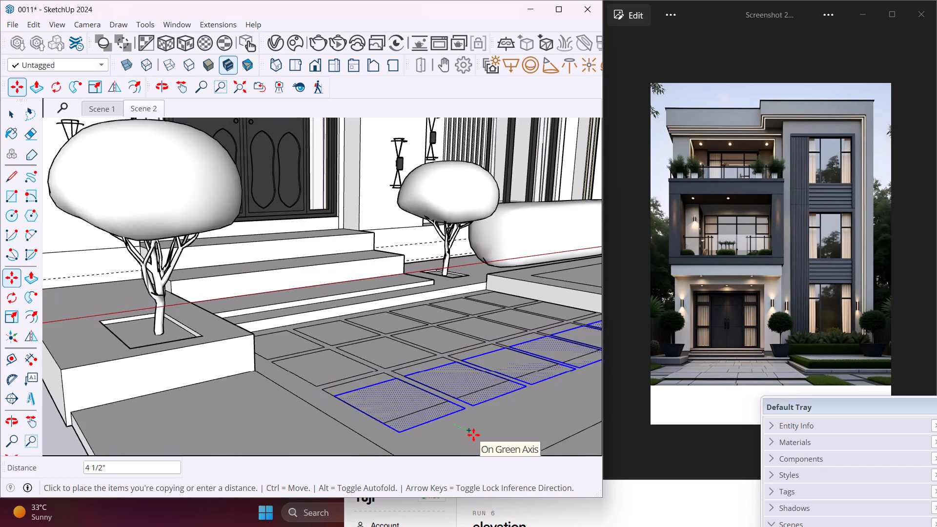
scroll(473, 435, "down", 4)
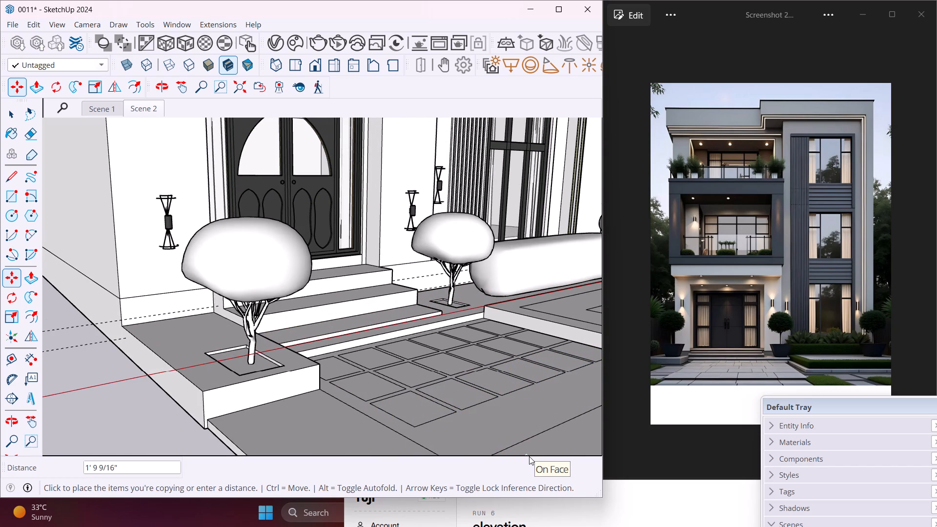
middle_click_drag(526, 452, 555, 403)
scroll(557, 403, "up", 7)
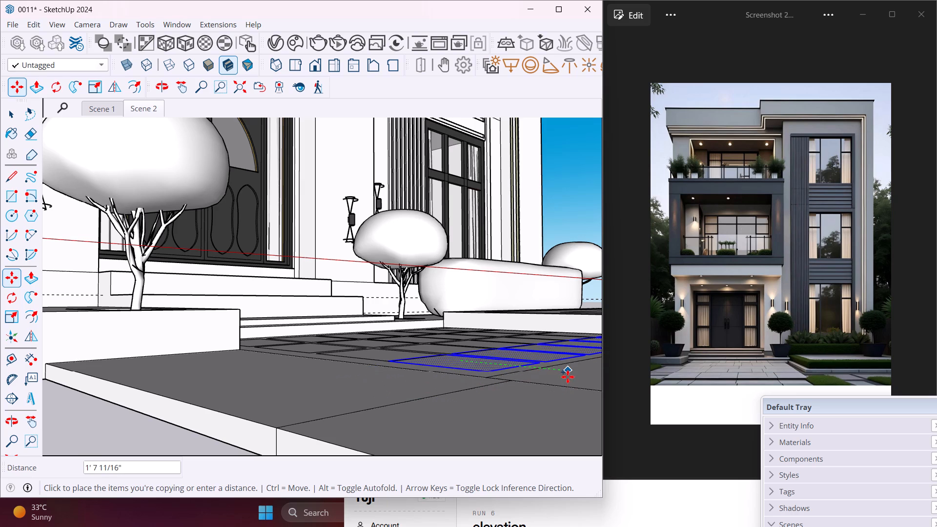
scroll(569, 376, "up", 3)
middle_click_drag(569, 376, 635, 412)
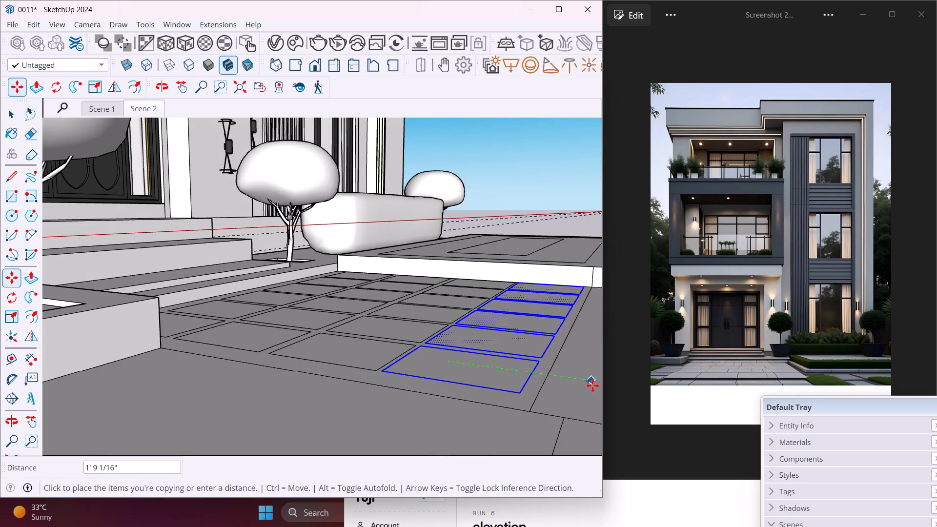
left_click(596, 388)
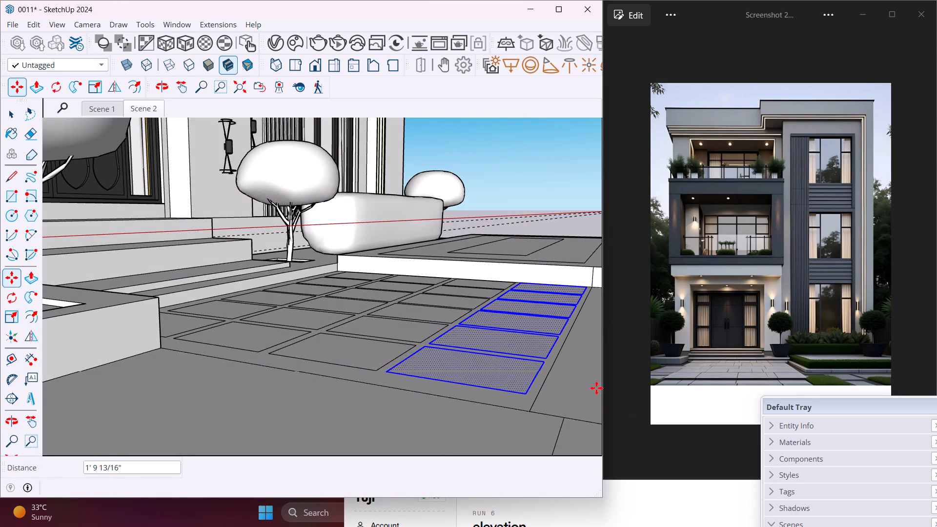
Copy the fourth row of tiles about 2' 3" outward from the entrance steps to form a fifth row.
middle_click_drag(389, 389, 297, 365)
scroll(285, 364, "down", 10)
middle_click_drag(444, 394, 420, 409)
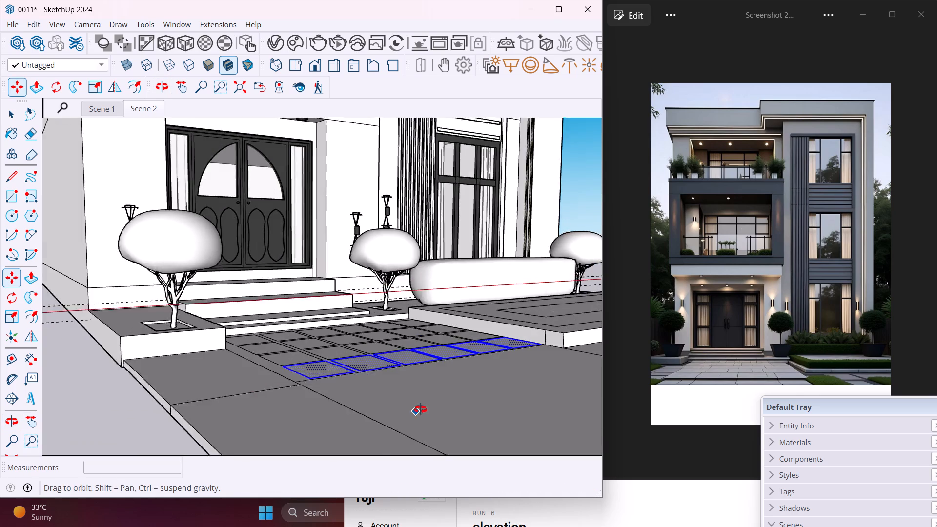
middle_click_drag(420, 409, 226, 417)
scroll(232, 402, "down", 5)
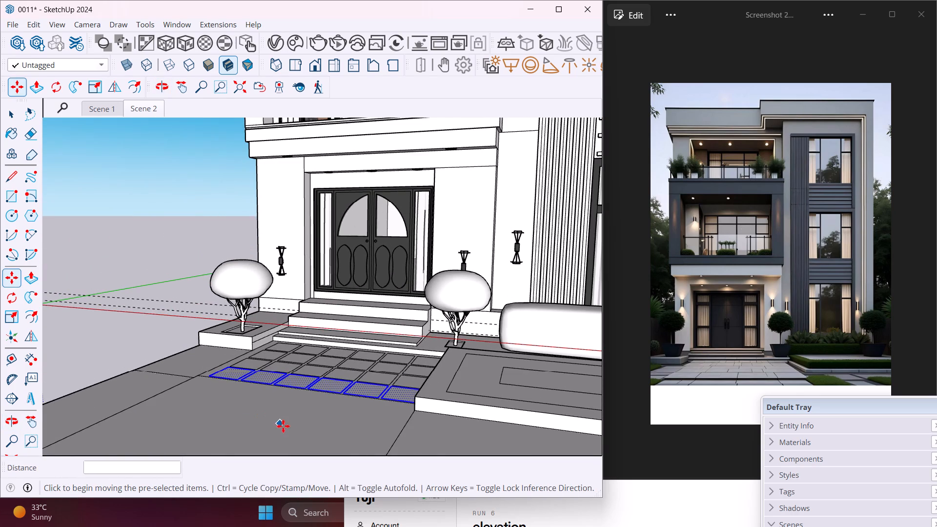
middle_click_drag(288, 429, 271, 407)
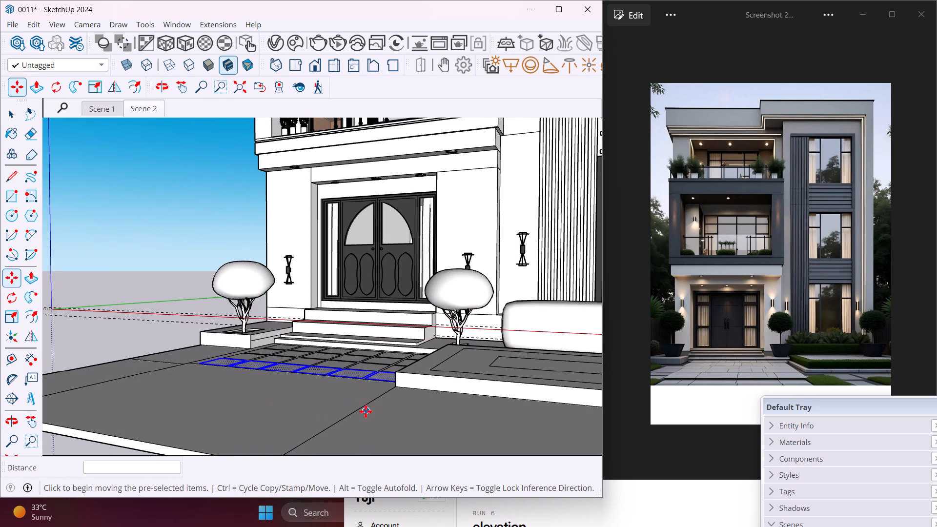
scroll(366, 411, "up", 3)
middle_click_drag(364, 410, 312, 441)
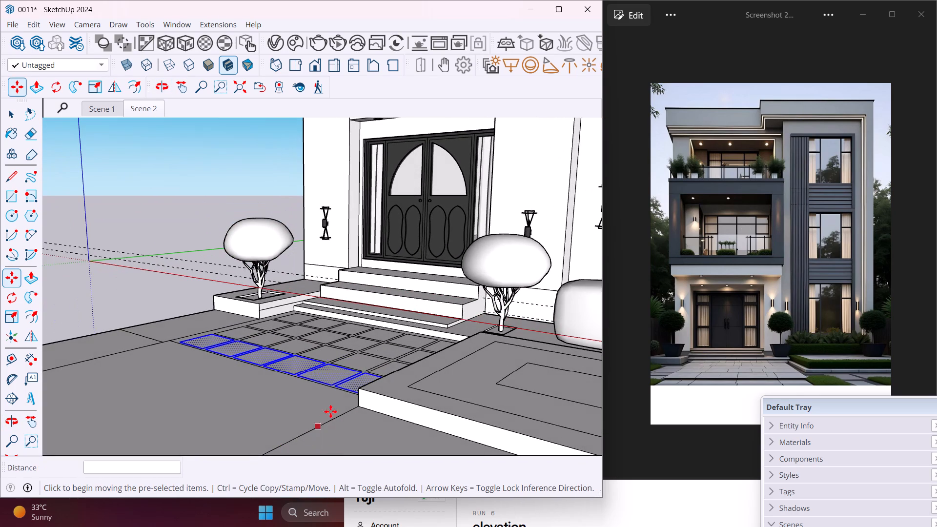
left_click(339, 402)
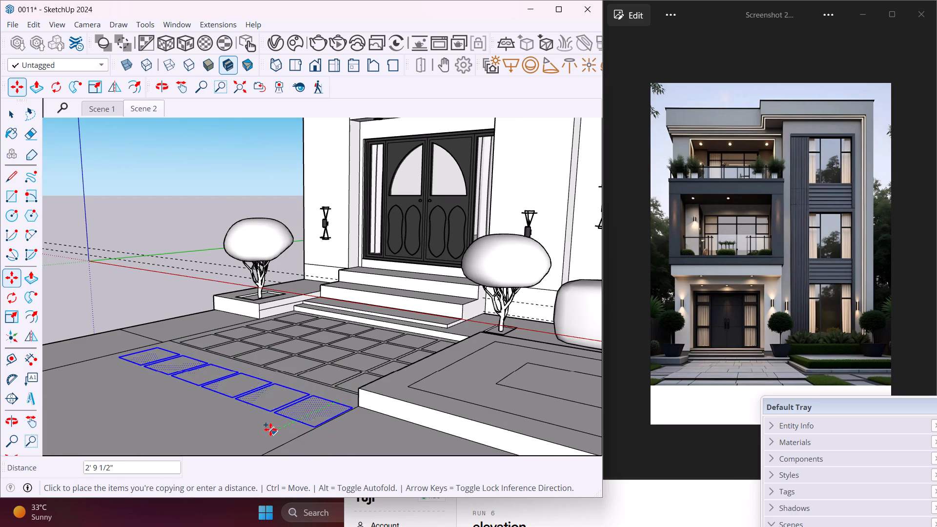
left_click(284, 423)
left_click(284, 423)
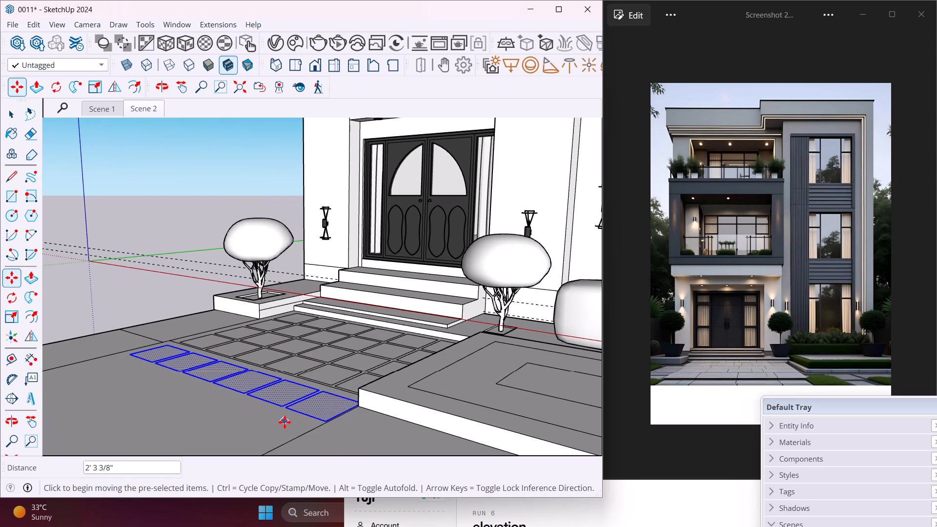
Copy the tile row outward twice more, at spacings of about 2' and 1' 10", to form the sixth and seventh rows.
left_click(291, 430)
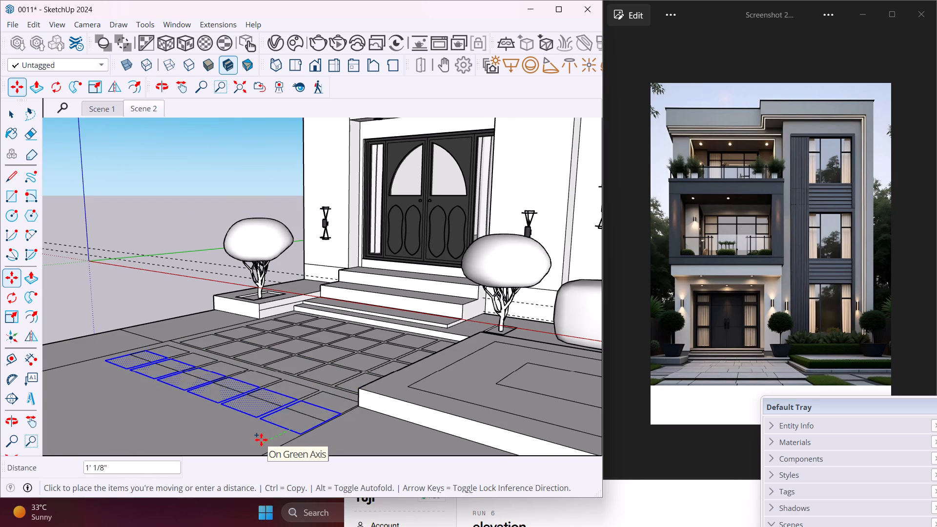
scroll(261, 440, "down", 3)
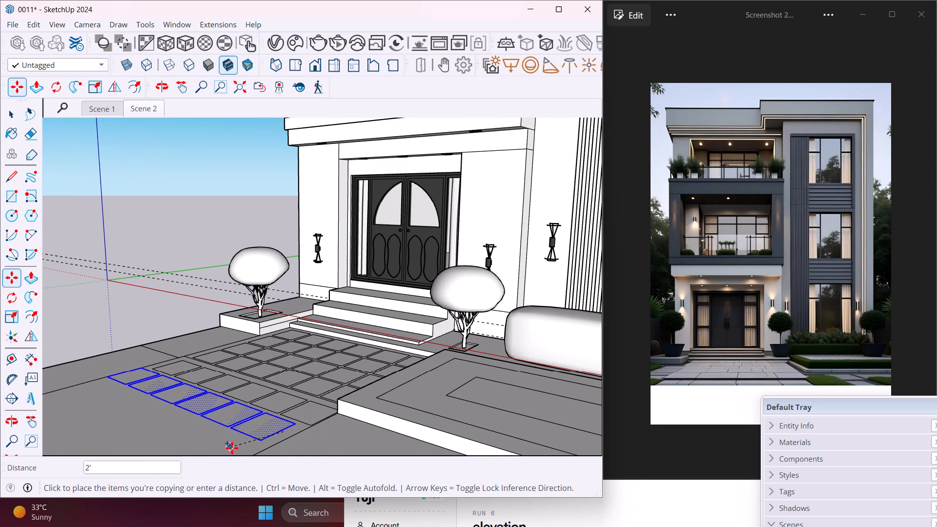
left_click(234, 451)
middle_click_drag(234, 450, 271, 418)
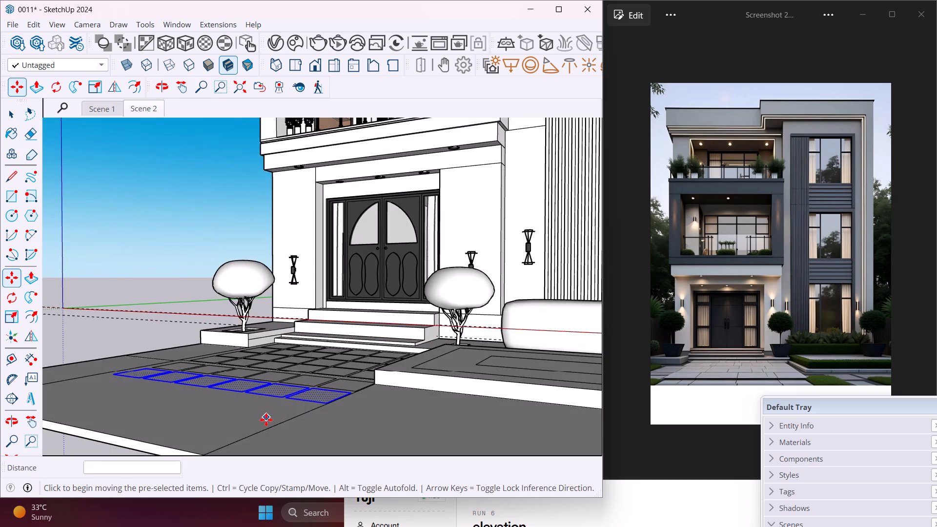
scroll(265, 421, "up", 4)
left_click(287, 410)
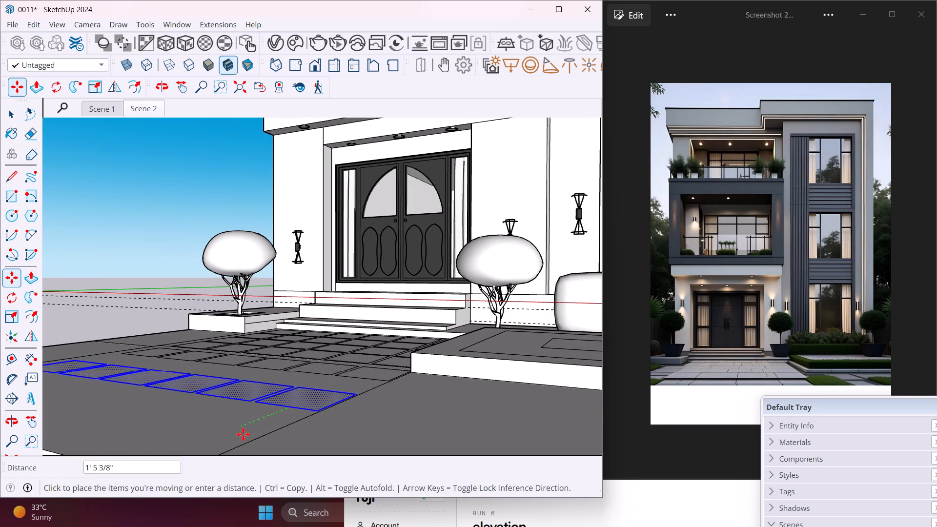
left_click(227, 436)
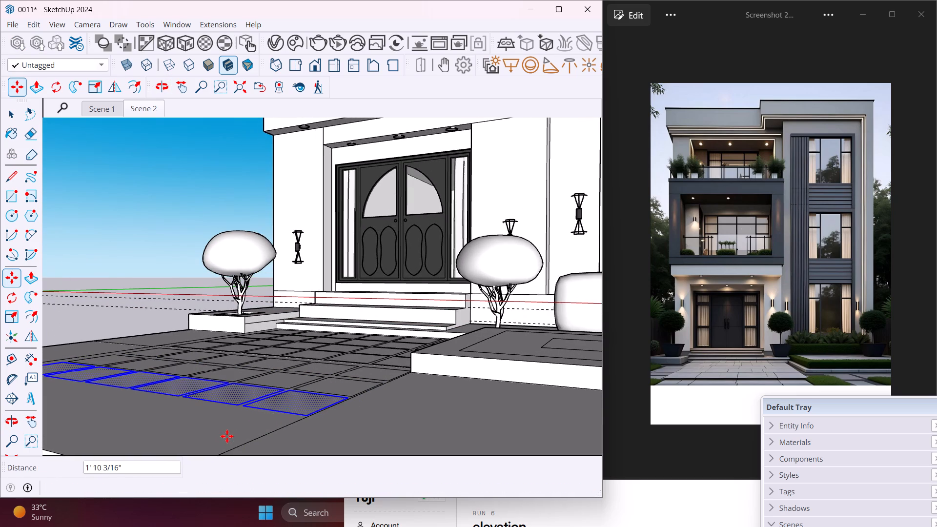
Copy the seventh row of tiles about 2' outward from the entrance steps to form an eighth row.
middle_click_drag(227, 436, 246, 432)
left_click(261, 426)
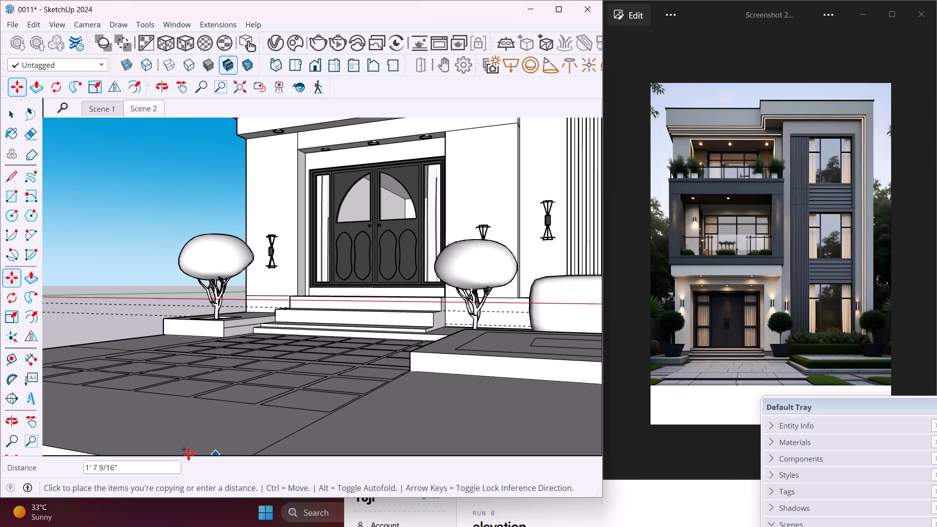
scroll(195, 443, "down", 3)
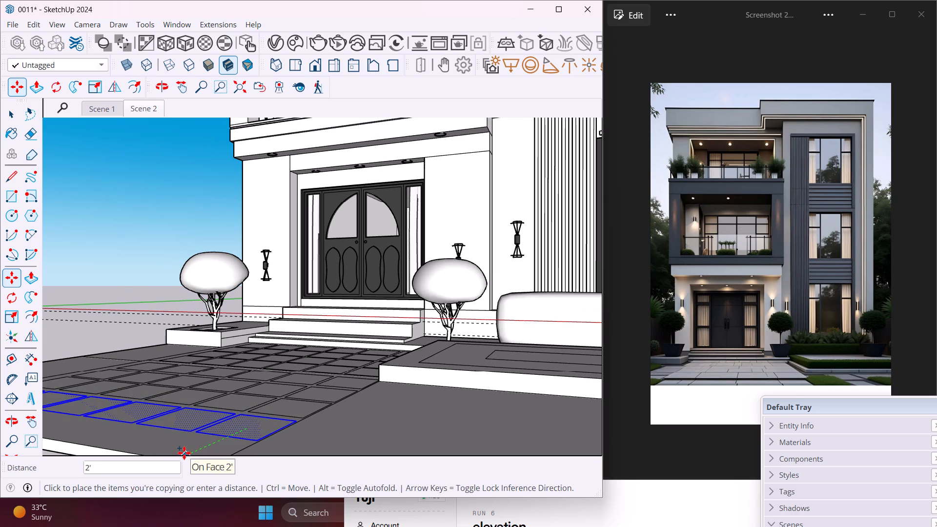
left_click(184, 453)
middle_click_drag(196, 425, 437, 422)
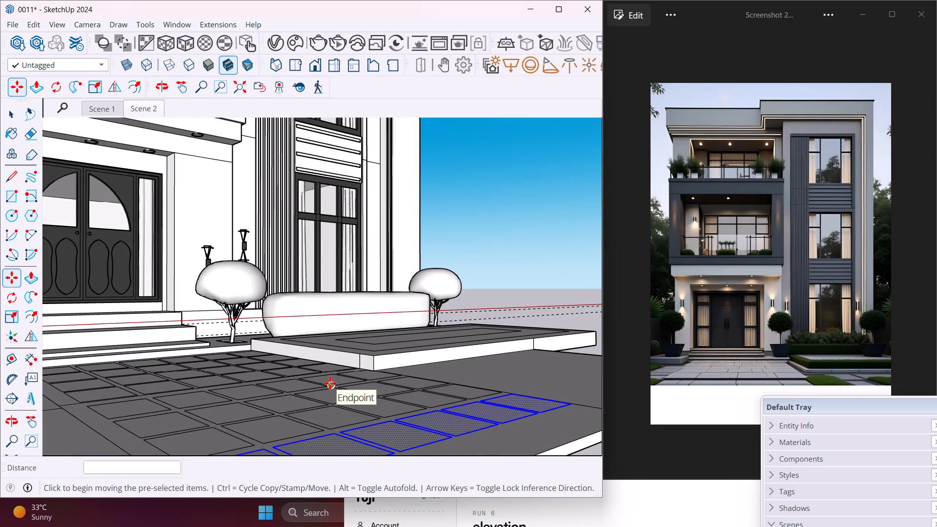
key("Escape")
Inside the wall group, raise the wall lamp behind the first tree, beside the entrance door, by about 2'.
scroll(320, 384, "down", 4)
middle_click_drag(223, 410, 118, 433)
middle_click_drag(112, 422, 107, 448)
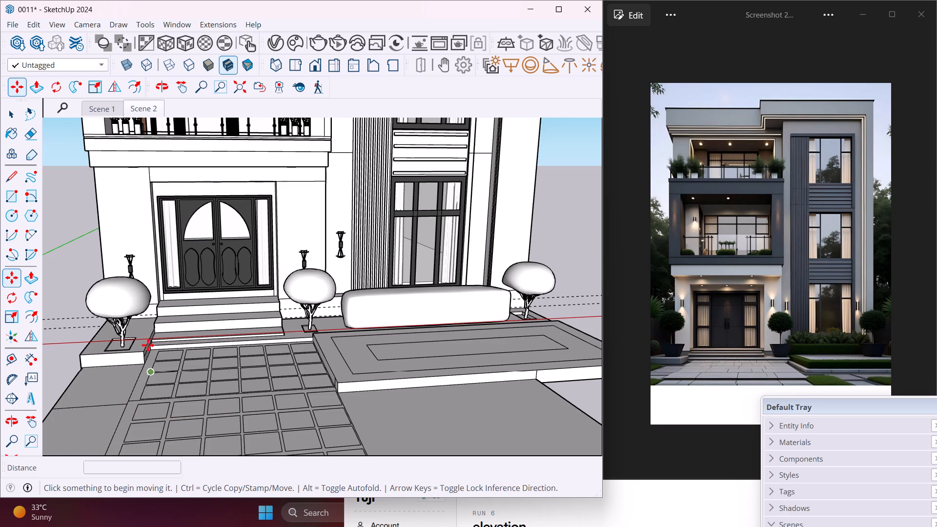
scroll(132, 273, "up", 7)
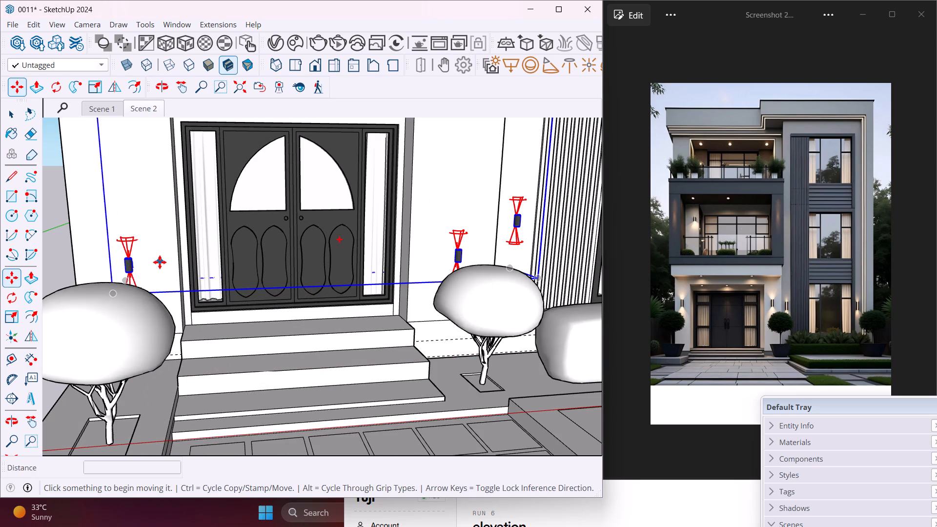
key("Escape")
key("space")
double_click(132, 271)
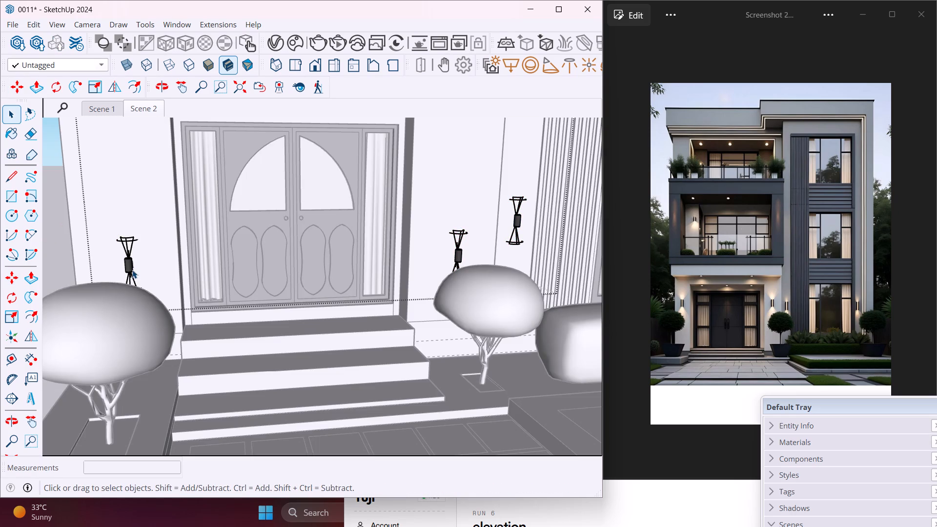
middle_click_drag(132, 270, 59, 287)
left_click_drag(163, 212, 141, 280)
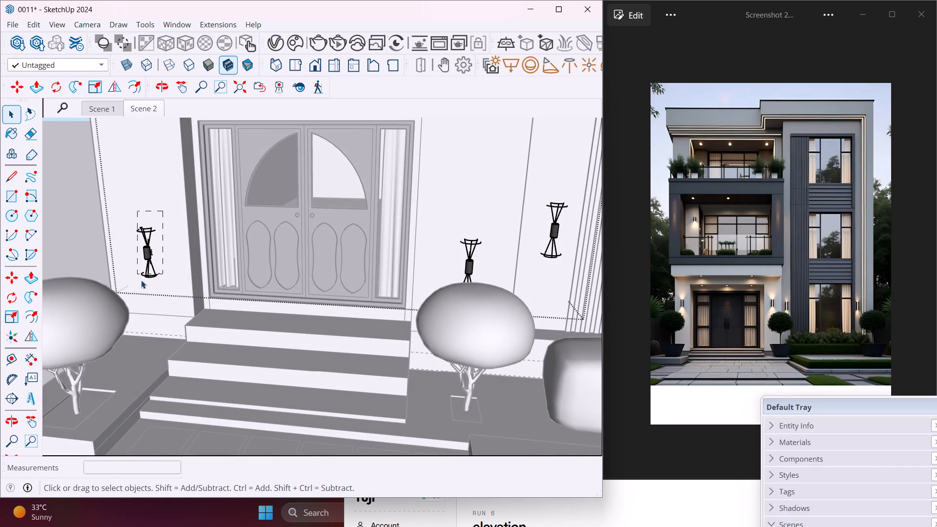
left_click_drag(141, 280, 131, 288)
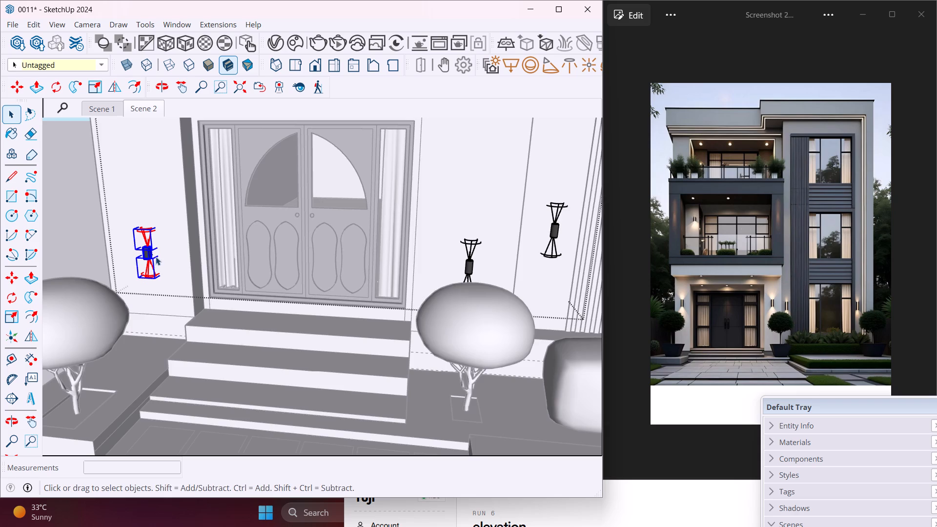
middle_click_drag(156, 257, 195, 233)
key("m")
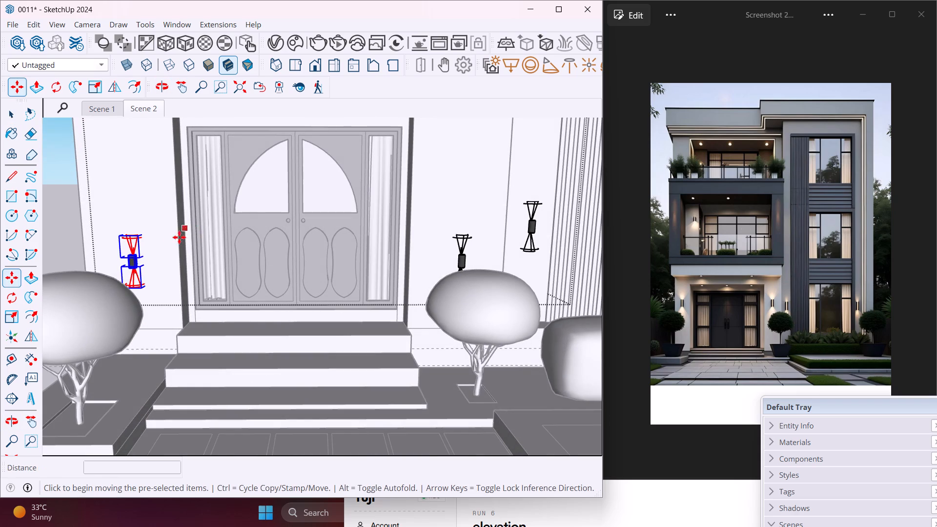
left_click(164, 264)
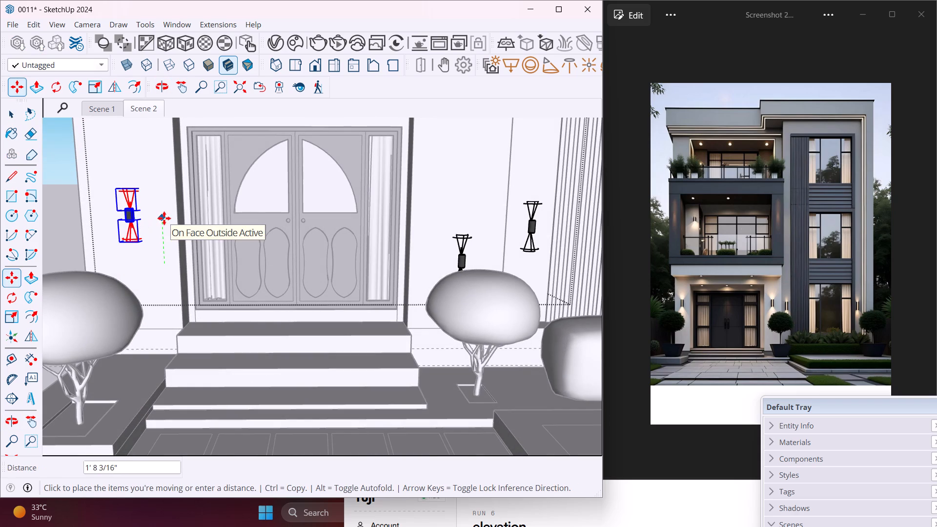
left_click(163, 214)
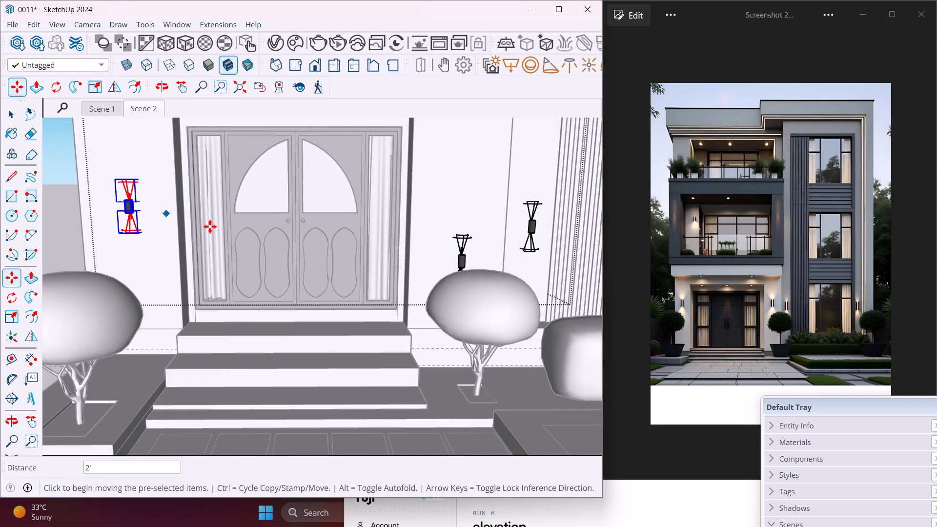
key("Escape")
Raise the wall lamp behind the second tree, on the other side of the entrance door, by about 2' 4".
key("space")
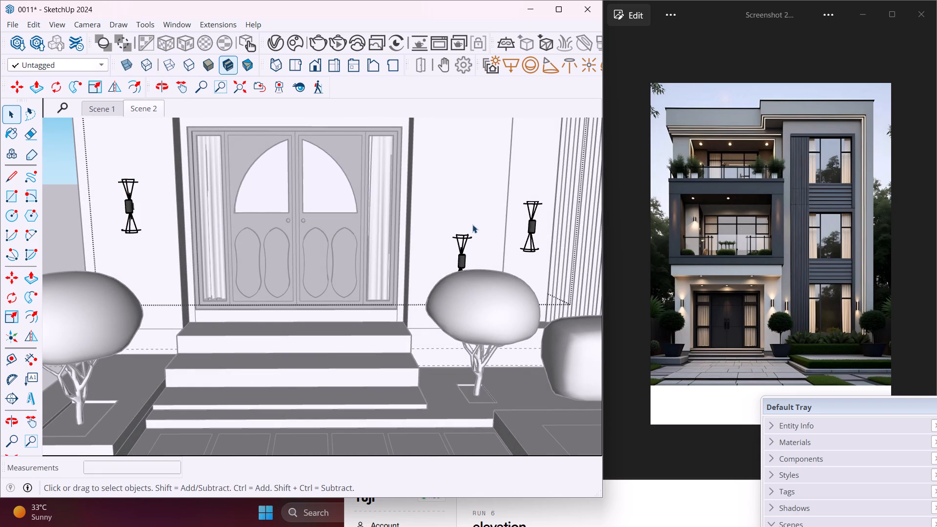
middle_click_drag(483, 230, 556, 277)
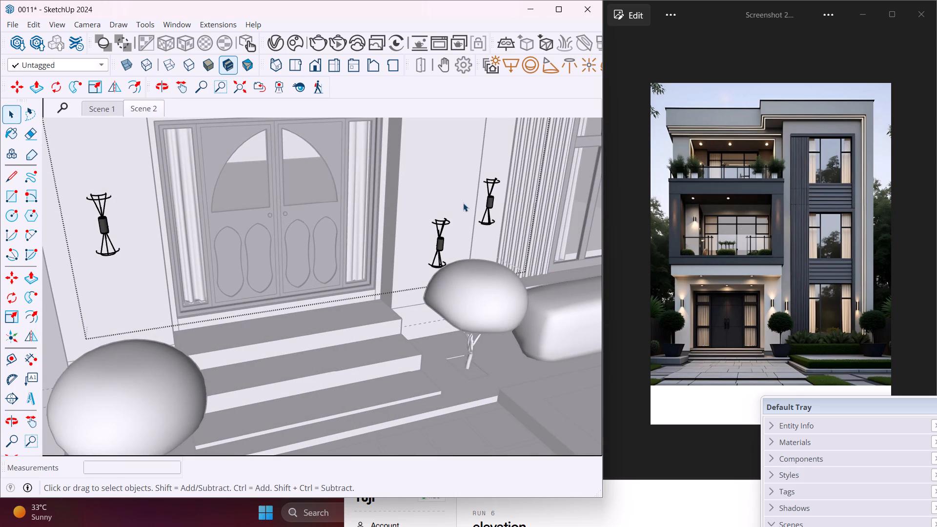
left_click_drag(463, 203, 424, 275)
middle_click_drag(497, 227, 448, 222)
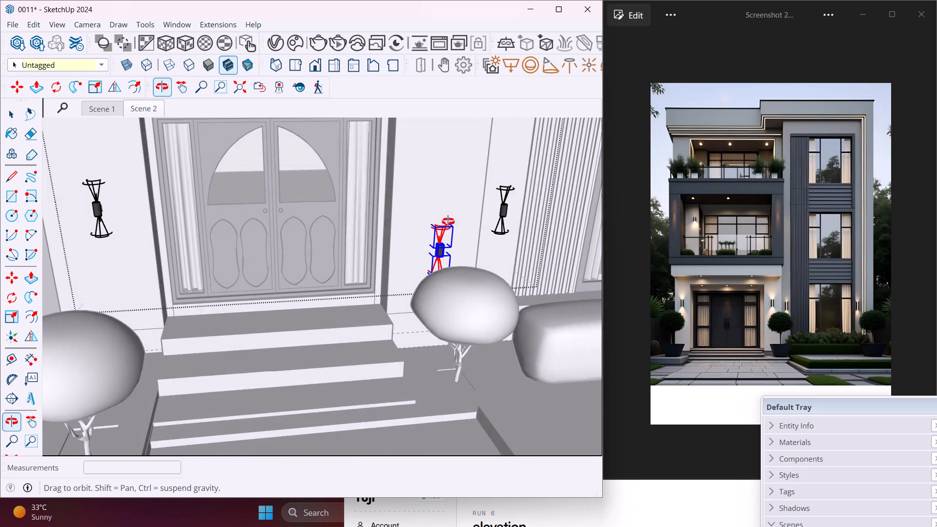
middle_click_drag(448, 222, 442, 218)
key("m")
left_click(465, 251)
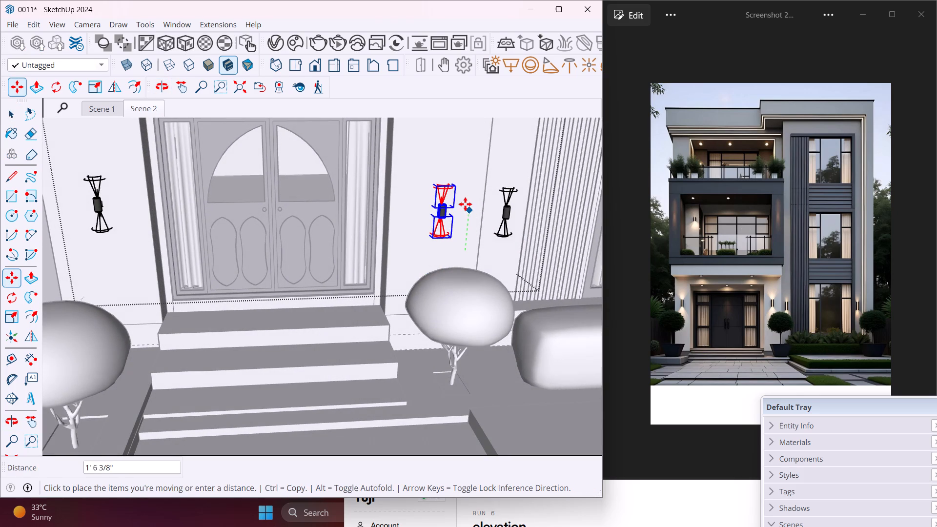
left_click(467, 189)
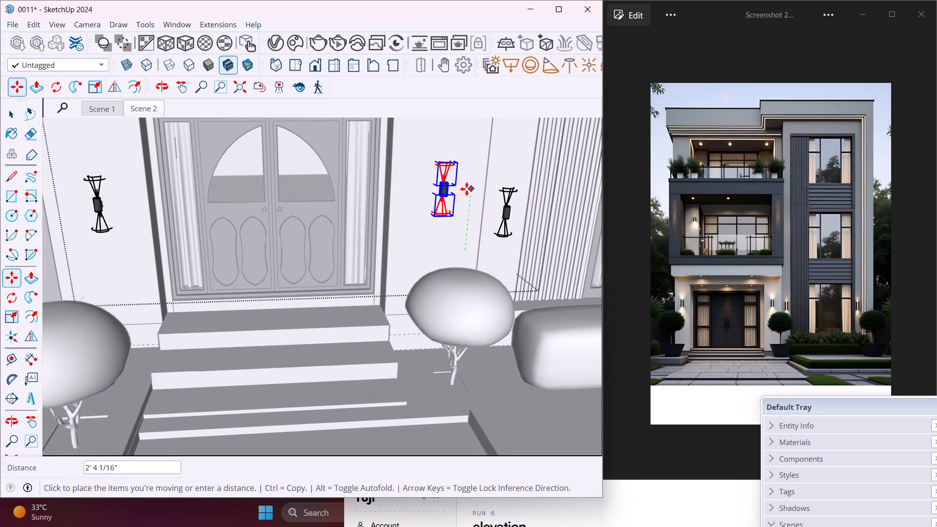
key("Escape")
key("space")
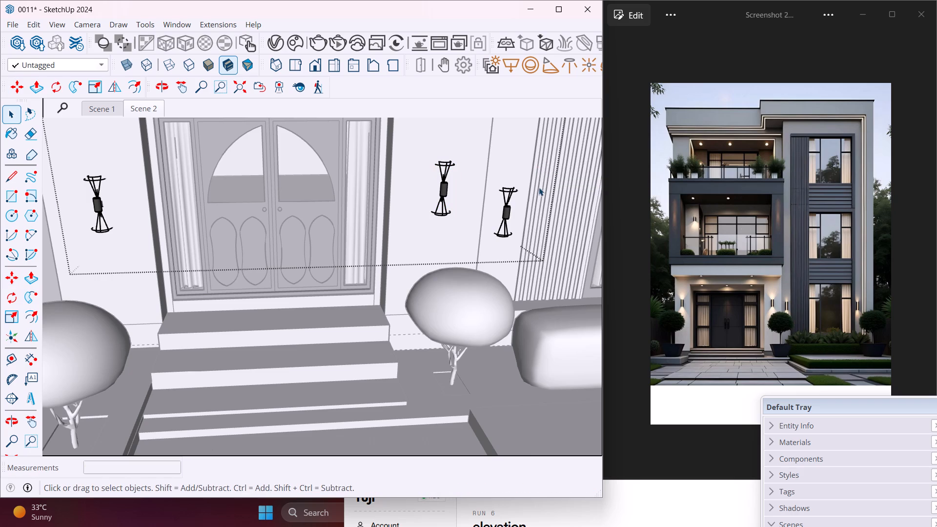
Raise the wall lamp next to the ribbed cladding by about 1' 3", in line with the other lamps.
left_click_drag(538, 170, 494, 247)
left_click_drag(494, 247, 490, 253)
left_click_drag(536, 171, 476, 255)
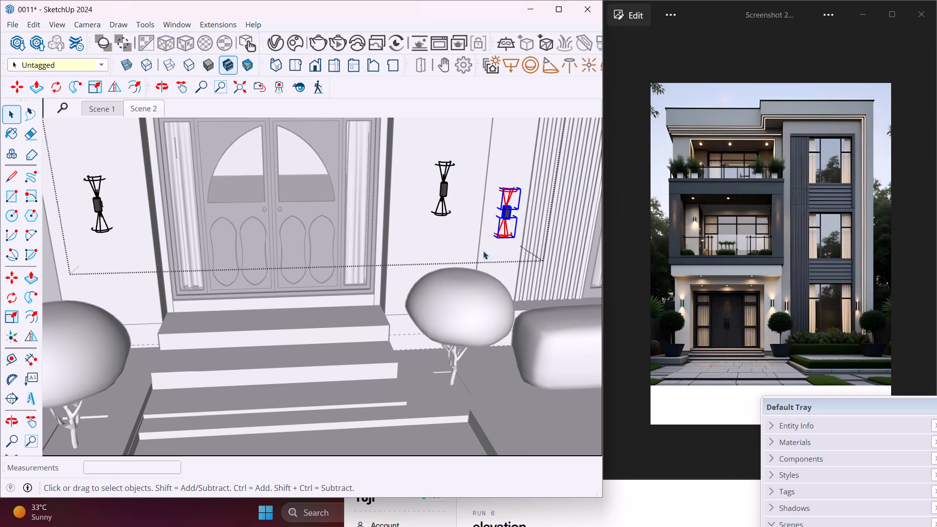
middle_click_drag(530, 239, 491, 219)
key("m")
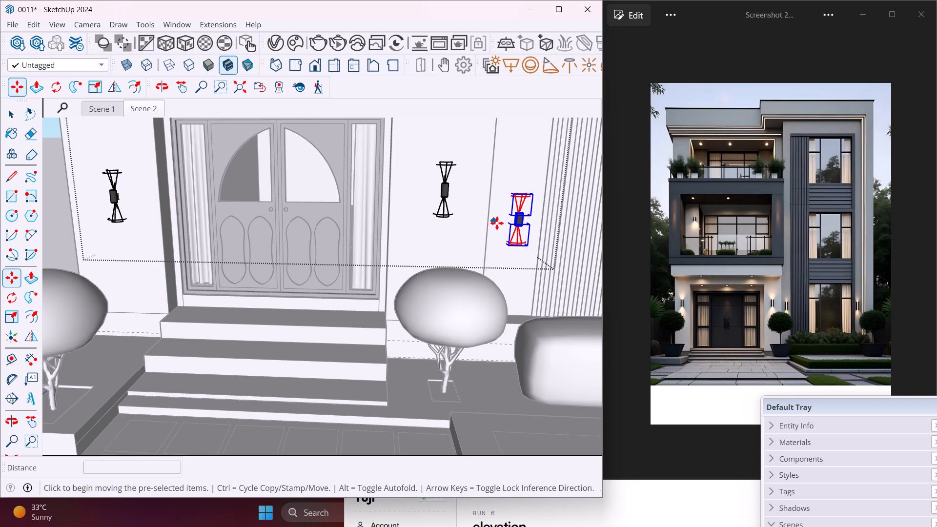
left_click(496, 222)
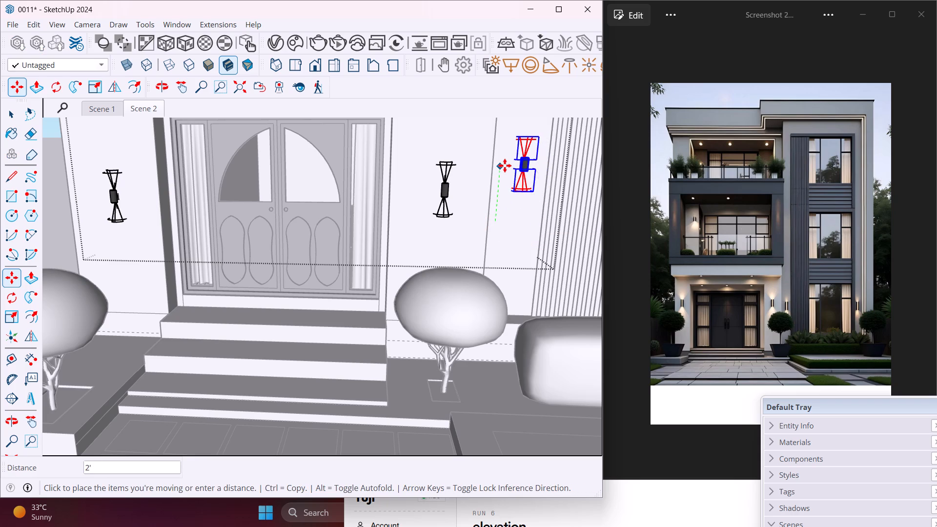
left_click(498, 188)
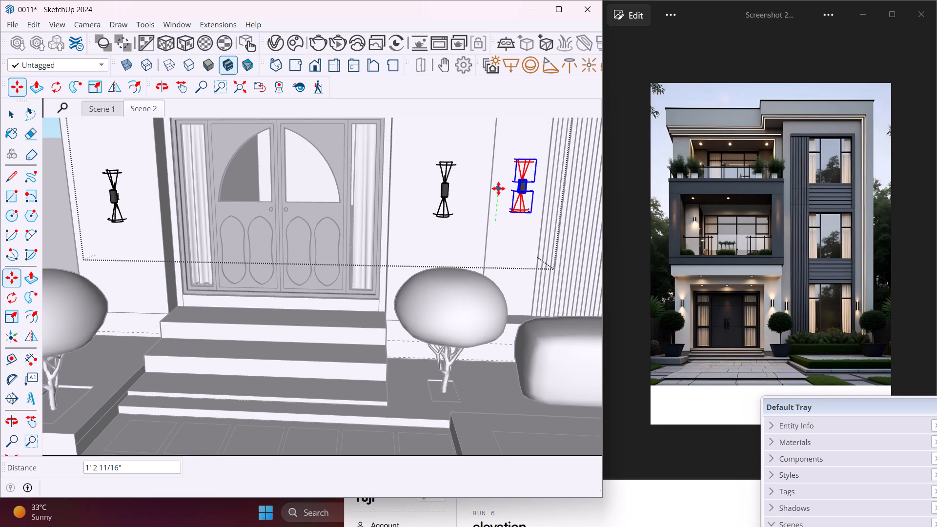
Copy that wall lamp horizontally about 11' 1" to the pier beyond the ground-floor window, then close the wall group.
scroll(471, 199, "down", 5)
scroll(429, 196, "down", 8)
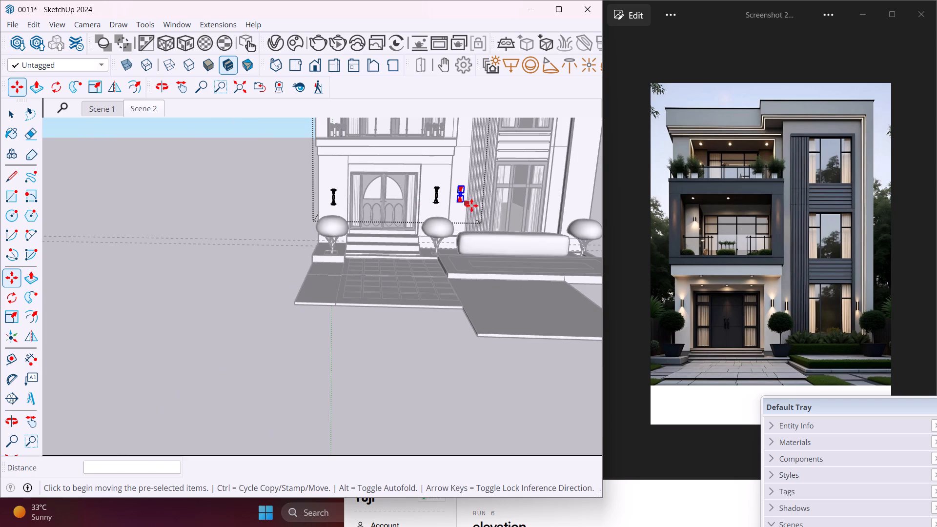
scroll(463, 219, "up", 3)
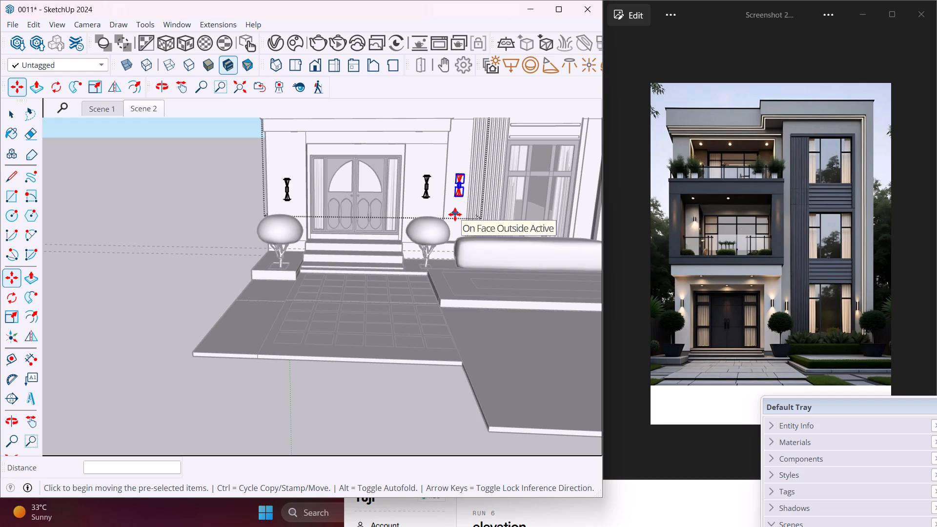
left_click(455, 214)
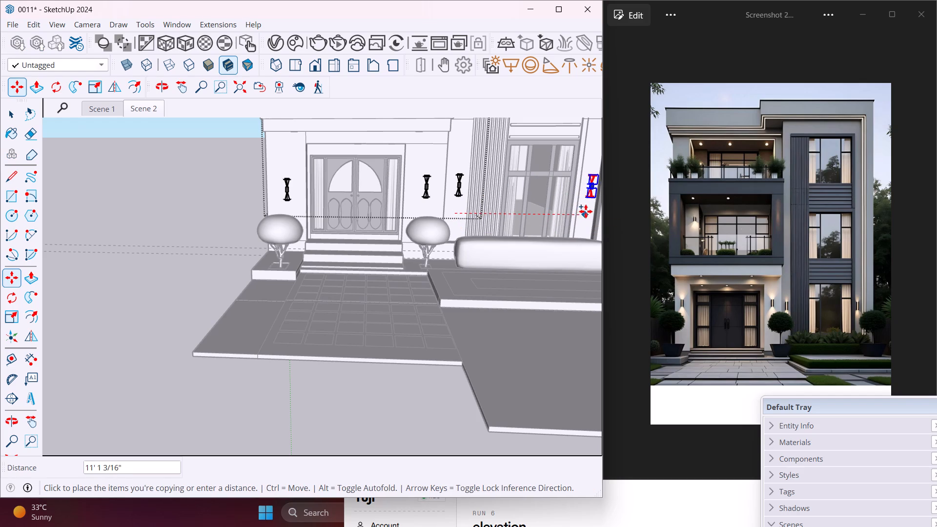
scroll(585, 212, "up", 6)
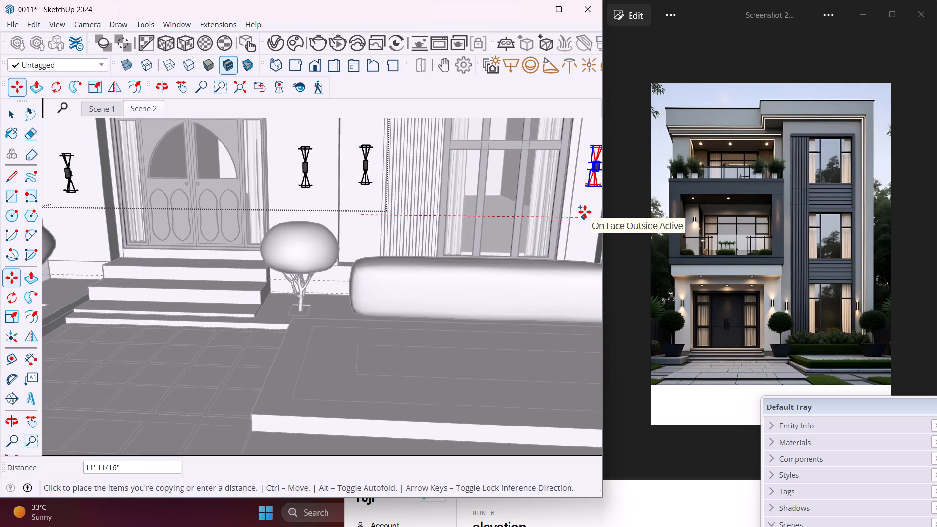
left_click(585, 212)
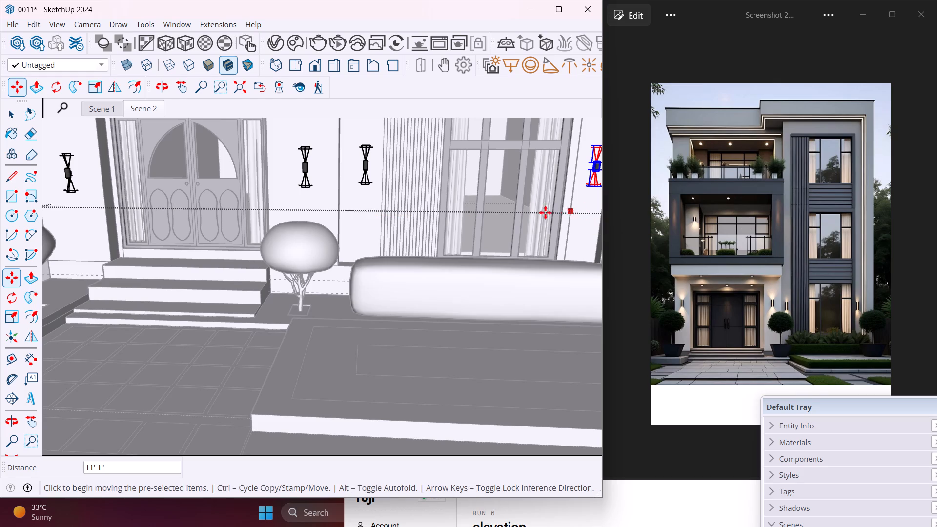
key("Escape")
key("space")
scroll(453, 227, "down", 5)
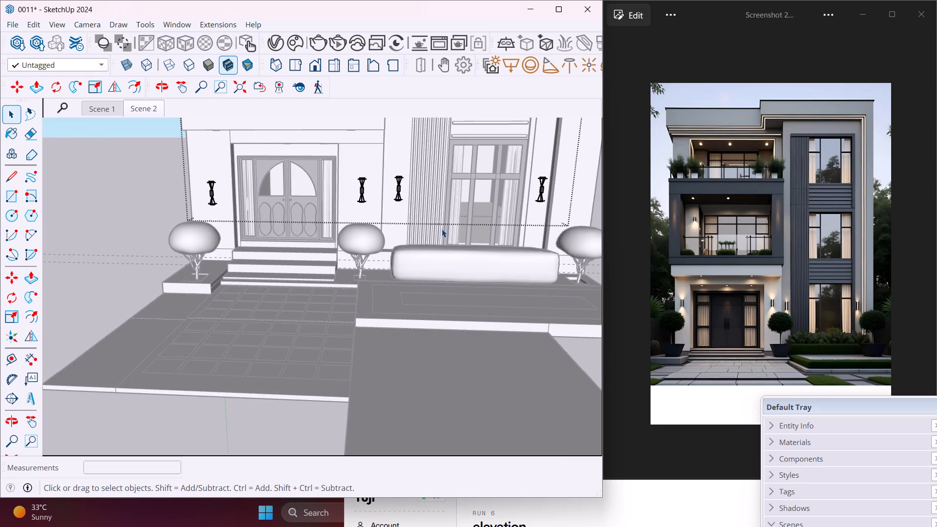
scroll(442, 229, "down", 4)
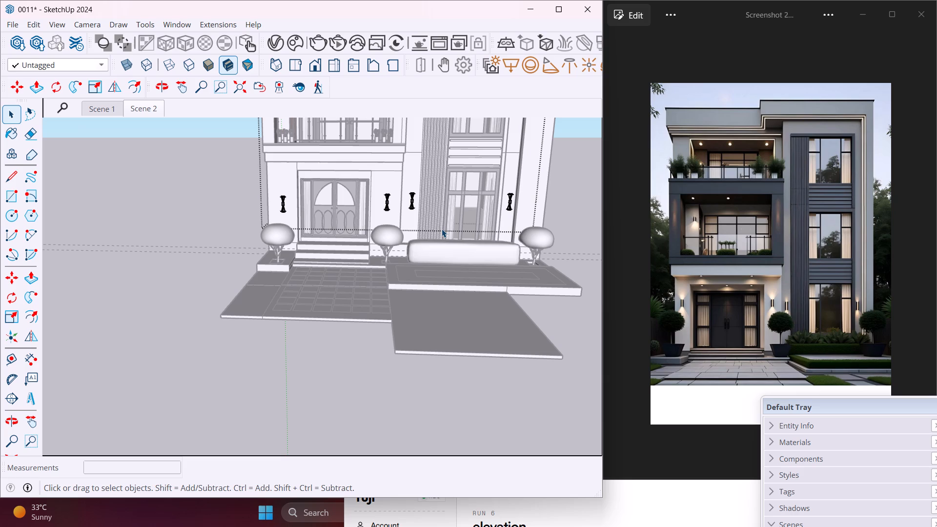
scroll(353, 304, "up", 9)
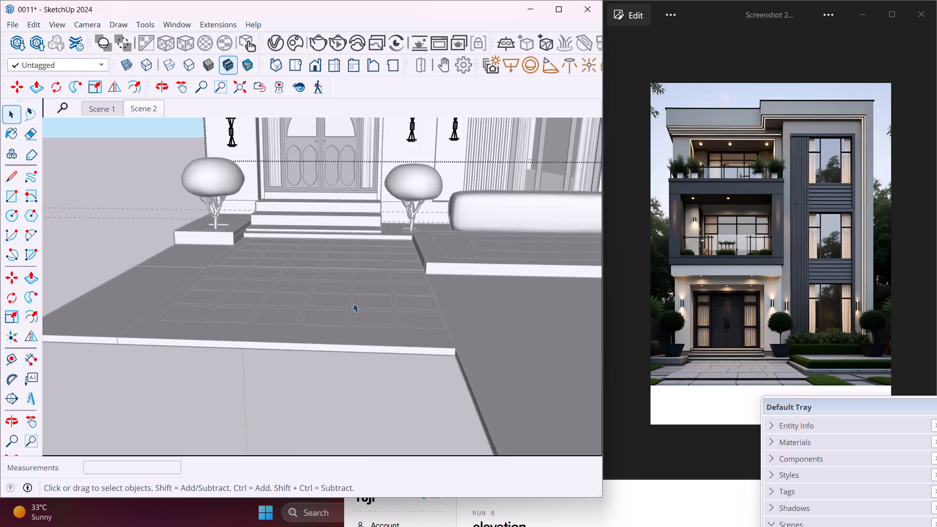
left_click(326, 375)
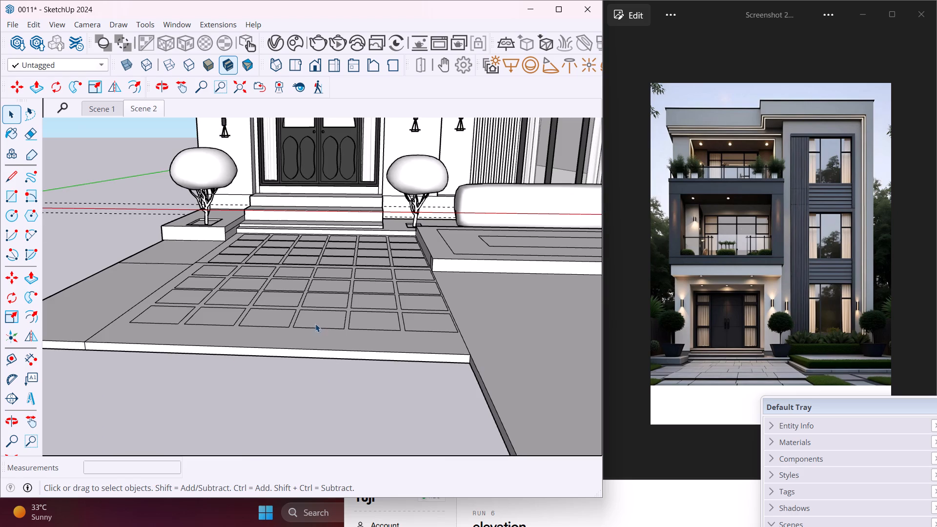
Push/pull the first corner tile, beside the entrance steps and first tree planter, up by 0.2".
middle_click_drag(315, 324, 434, 369)
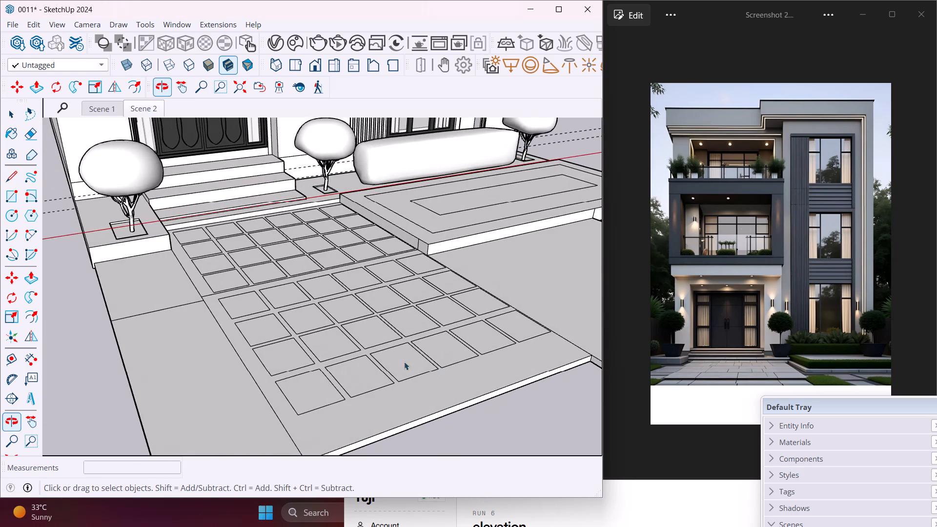
scroll(207, 252, "up", 8)
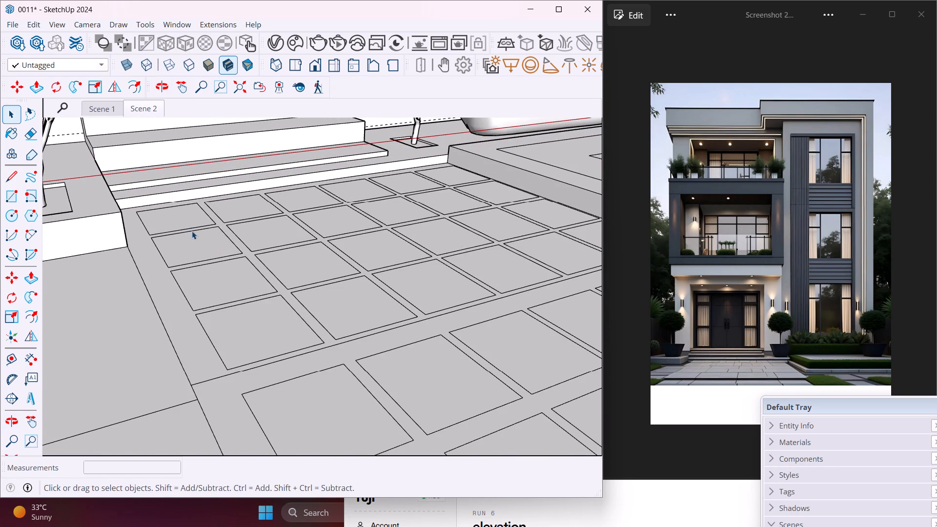
left_click(187, 223)
key("p")
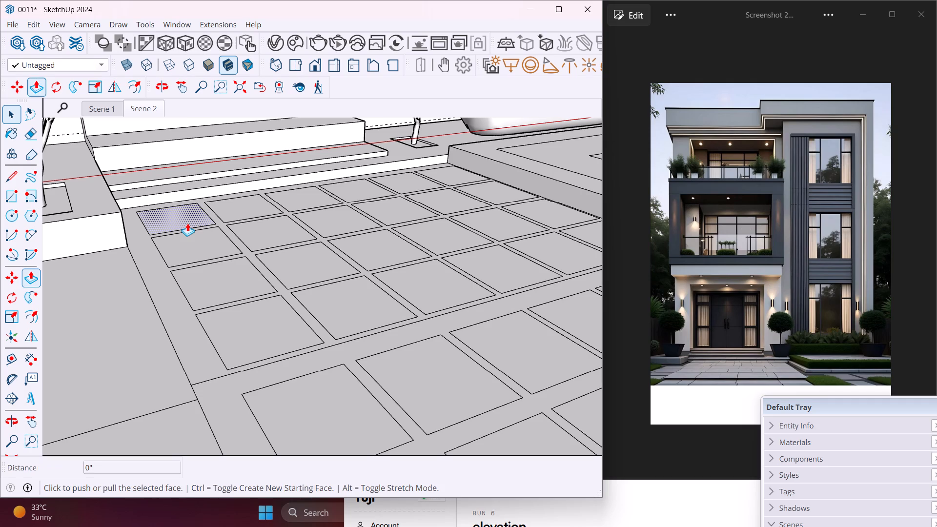
left_click(185, 219)
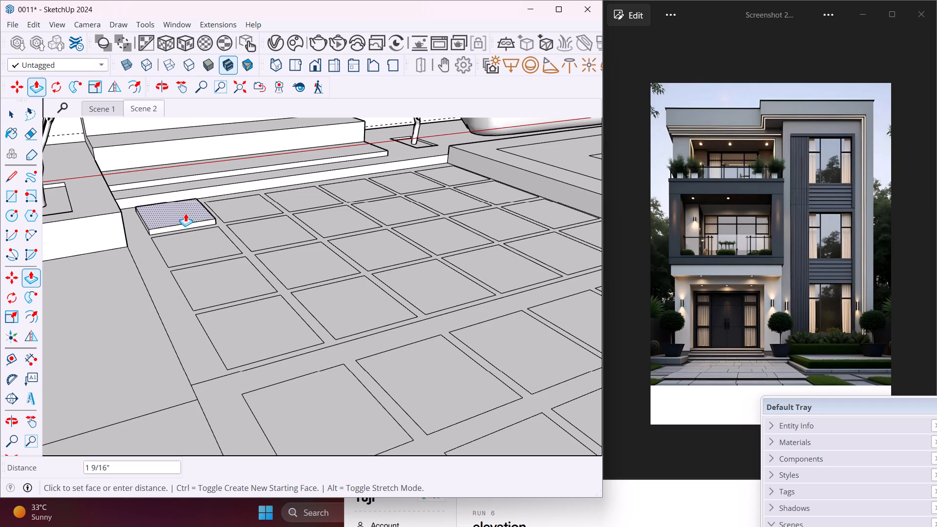
type(".2\"")
key("Return")
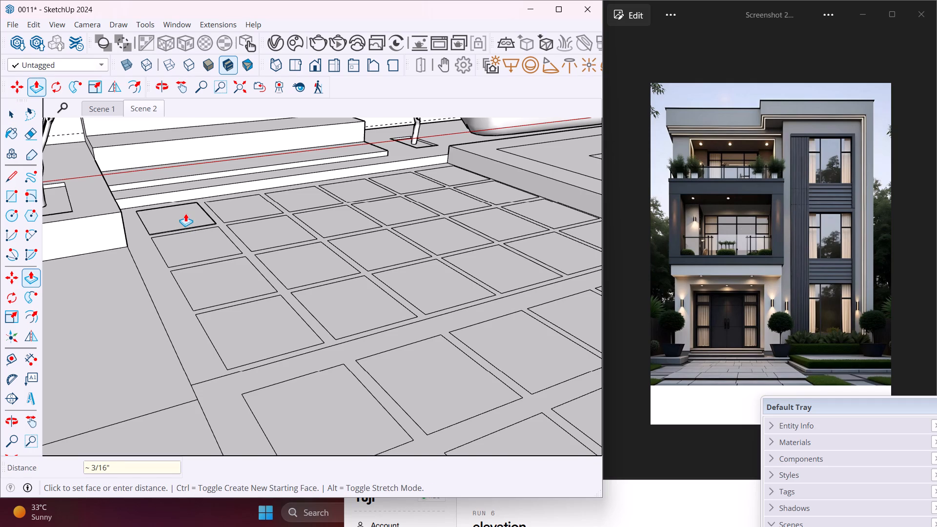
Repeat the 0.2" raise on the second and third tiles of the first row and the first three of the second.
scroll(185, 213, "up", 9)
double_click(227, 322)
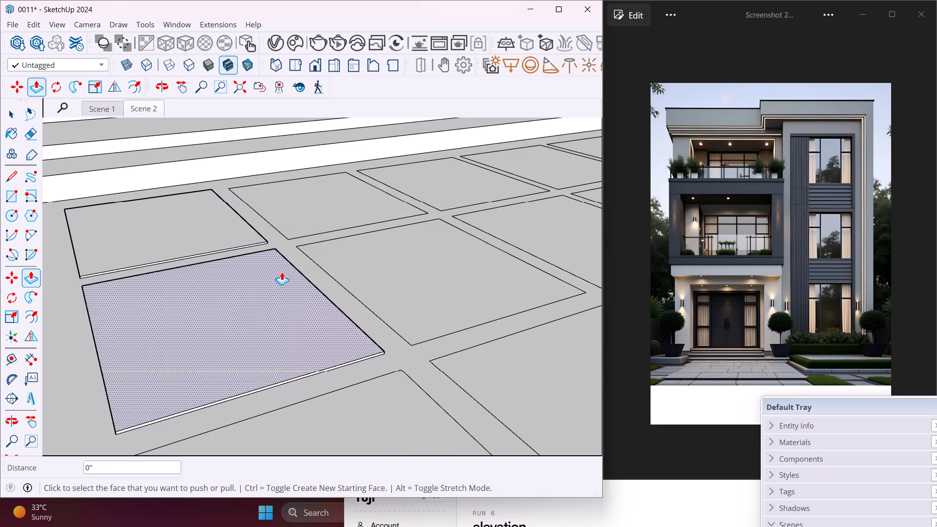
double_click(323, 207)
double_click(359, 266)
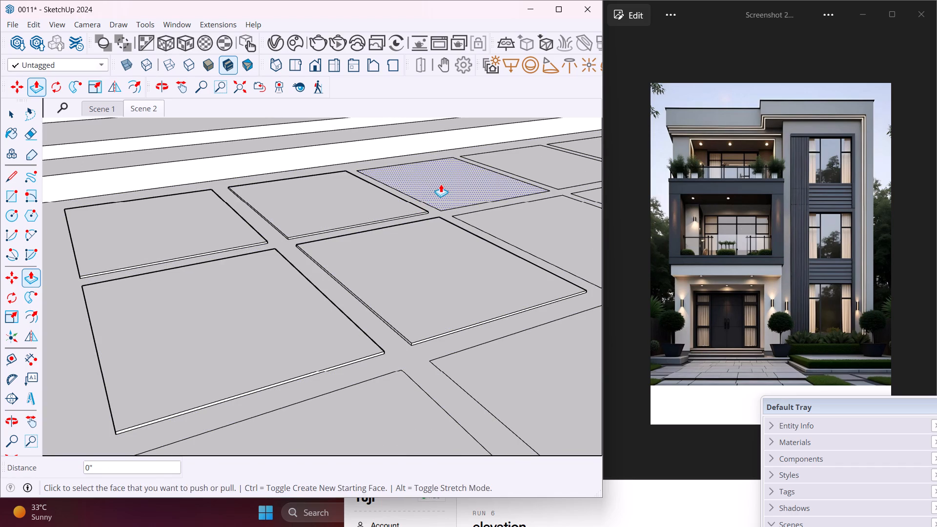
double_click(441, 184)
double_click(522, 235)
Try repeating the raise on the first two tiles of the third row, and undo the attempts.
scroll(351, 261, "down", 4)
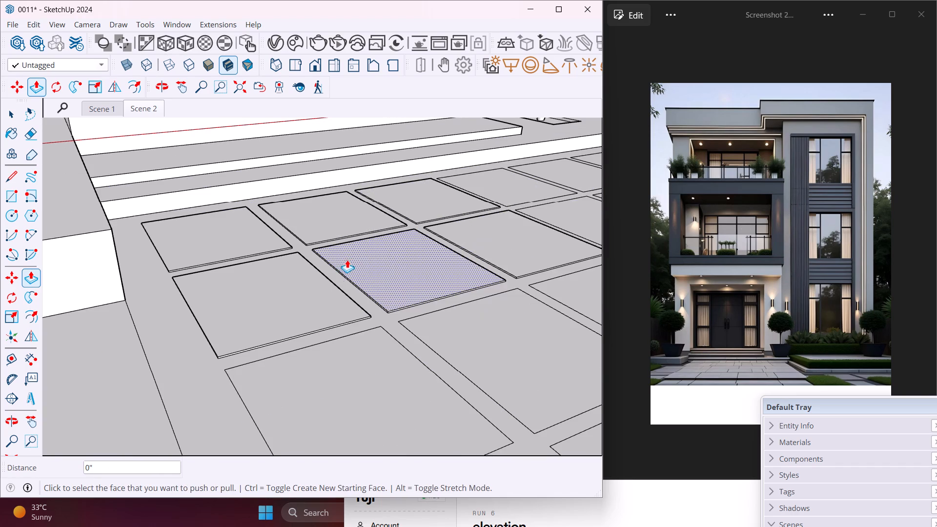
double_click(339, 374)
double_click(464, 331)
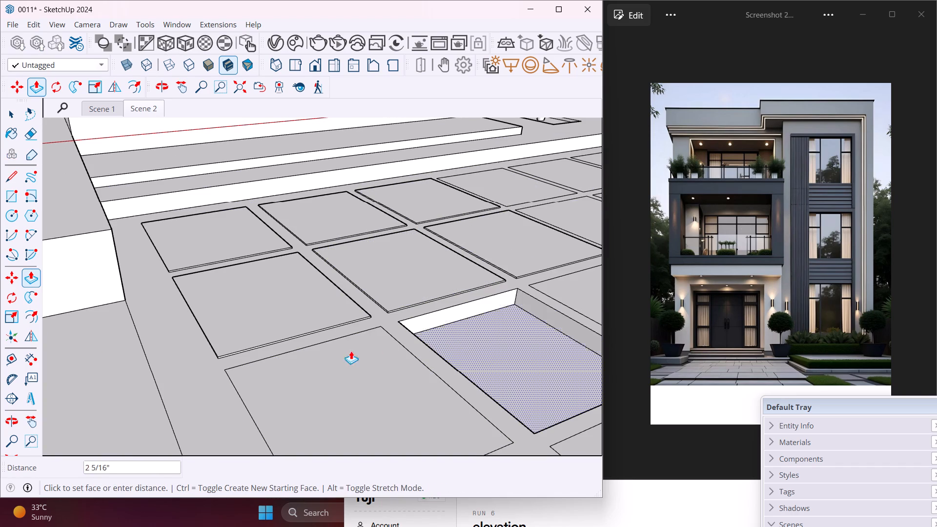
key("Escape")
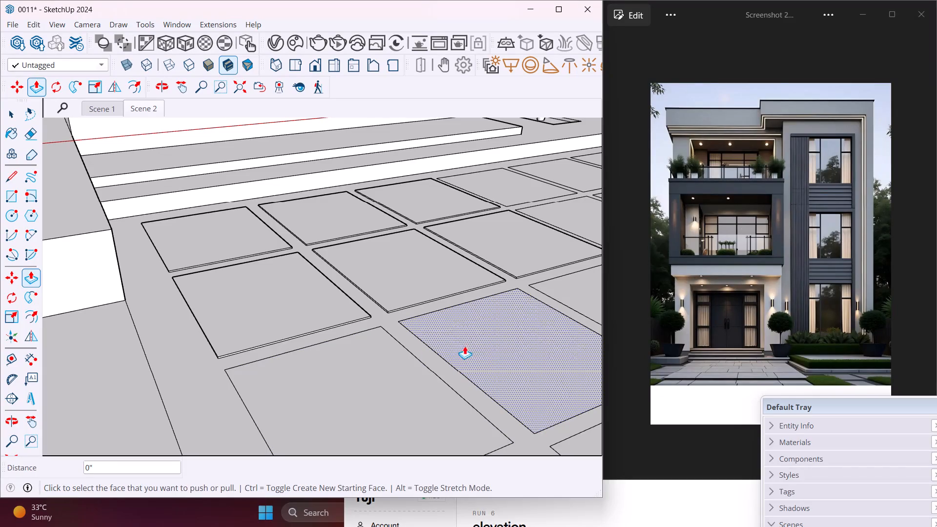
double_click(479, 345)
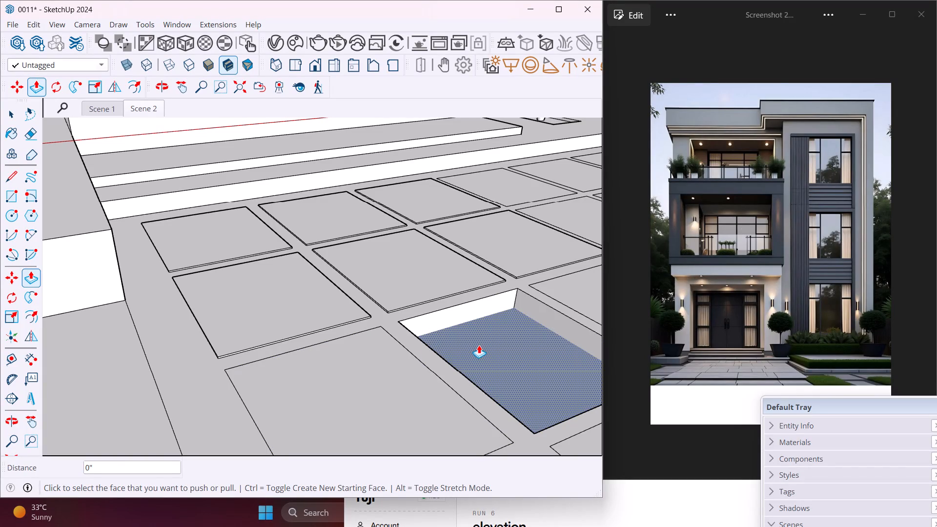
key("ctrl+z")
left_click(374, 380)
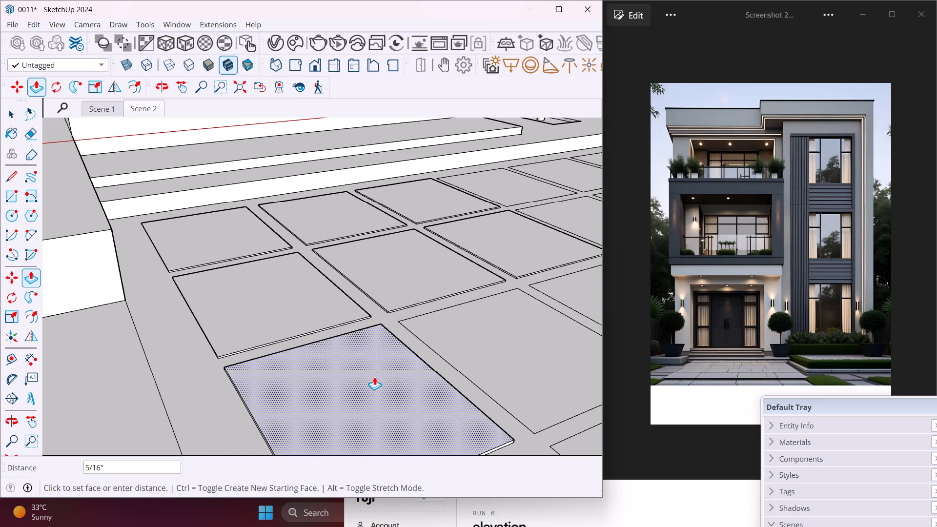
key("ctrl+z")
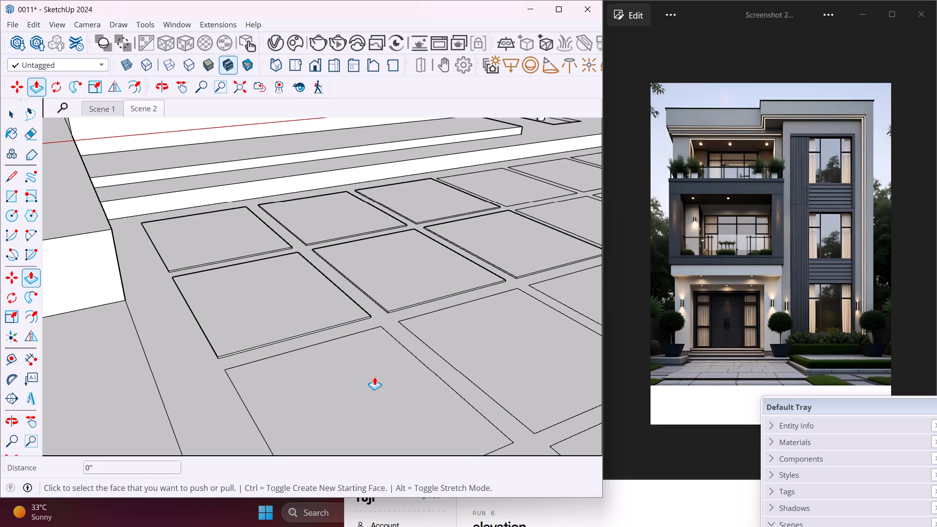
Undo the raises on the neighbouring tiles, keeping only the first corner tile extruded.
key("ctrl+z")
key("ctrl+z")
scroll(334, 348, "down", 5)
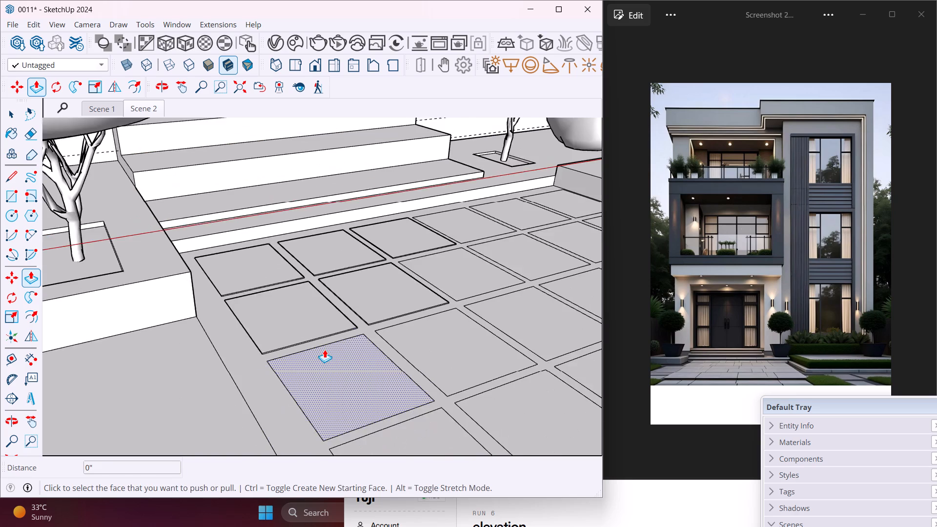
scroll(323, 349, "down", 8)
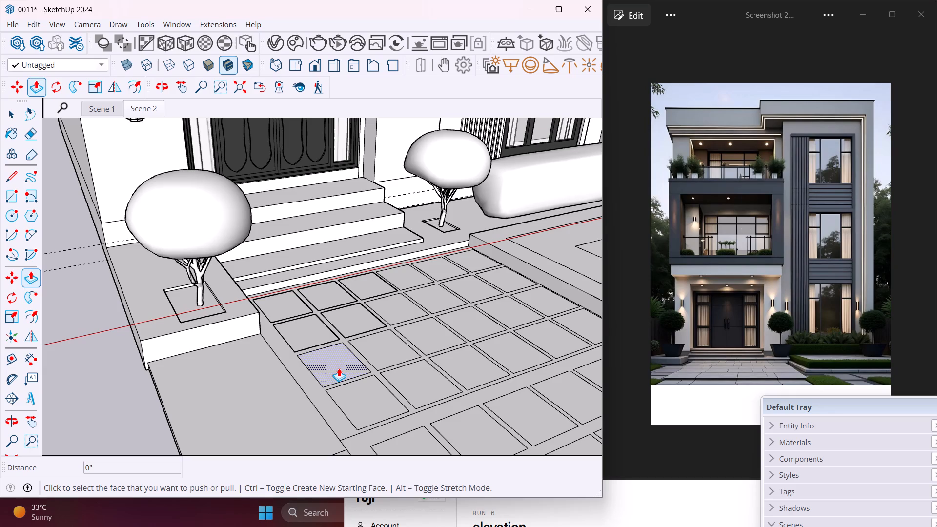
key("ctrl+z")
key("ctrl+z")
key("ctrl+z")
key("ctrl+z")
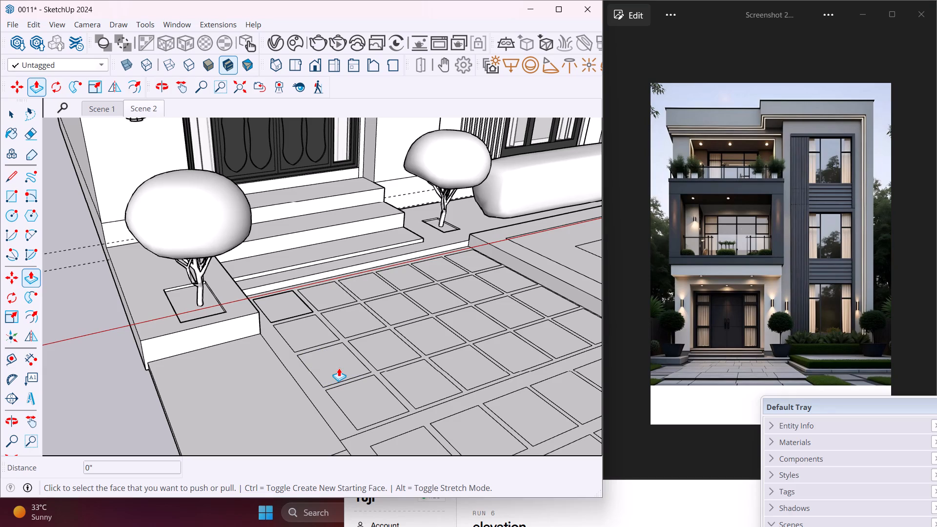
Undo the preceding edits back through the copied paving tiles until only the flat corner tile face beside the entrance steps remains.
key("ctrl+z")
key("ctrl+z")
key("ctrl+z")
key("ctrl+z")
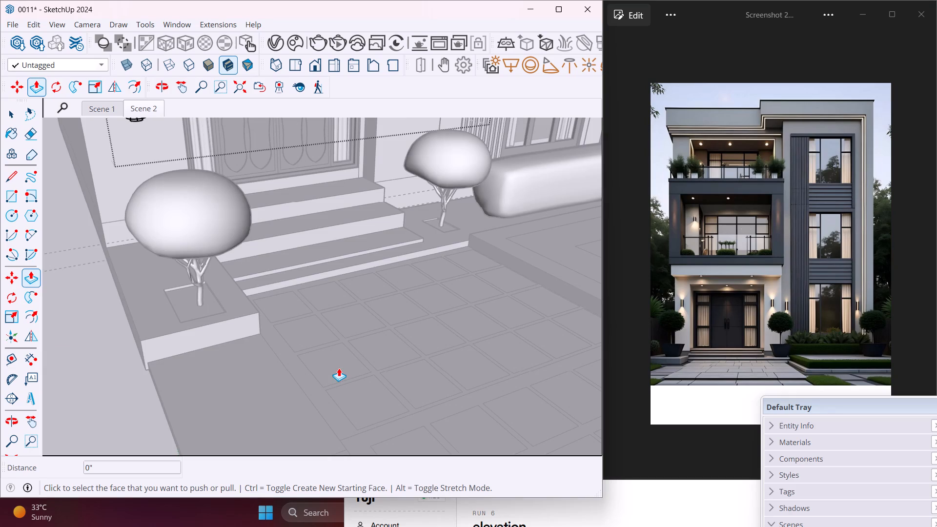
key("ctrl+z")
key("ctrl+z")
key("ctrl+z")
key("ctrl+z")
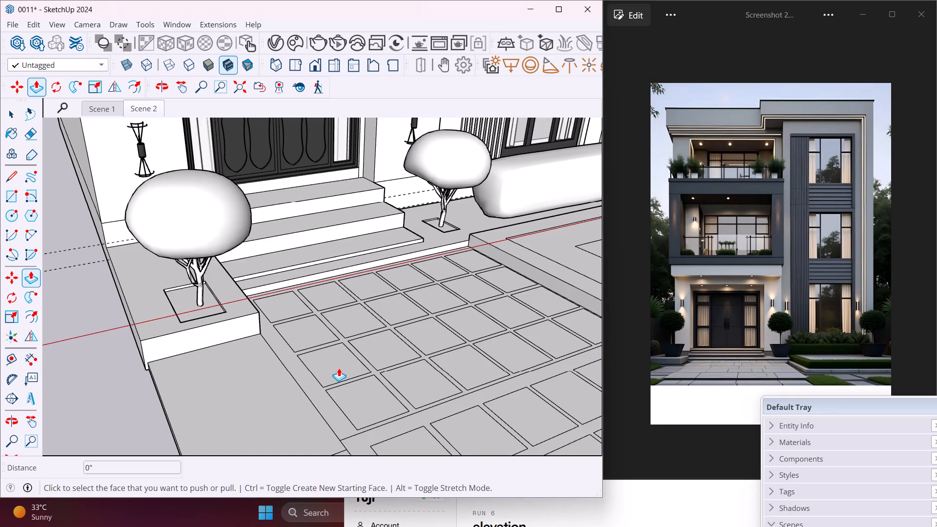
key("ctrl+z")
key("ctrl+z")
key("ctrl+z")
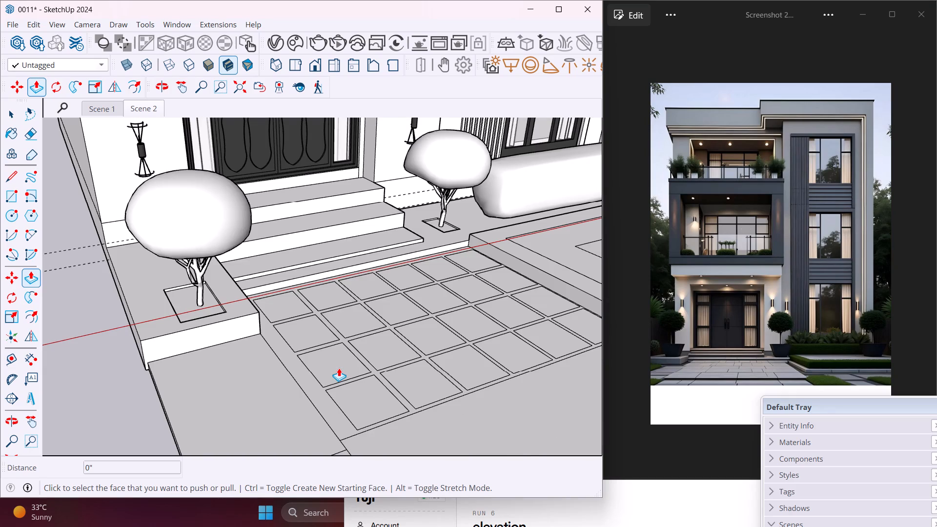
key("ctrl+z")
key("ctrl+z")
key("ctrl+z")
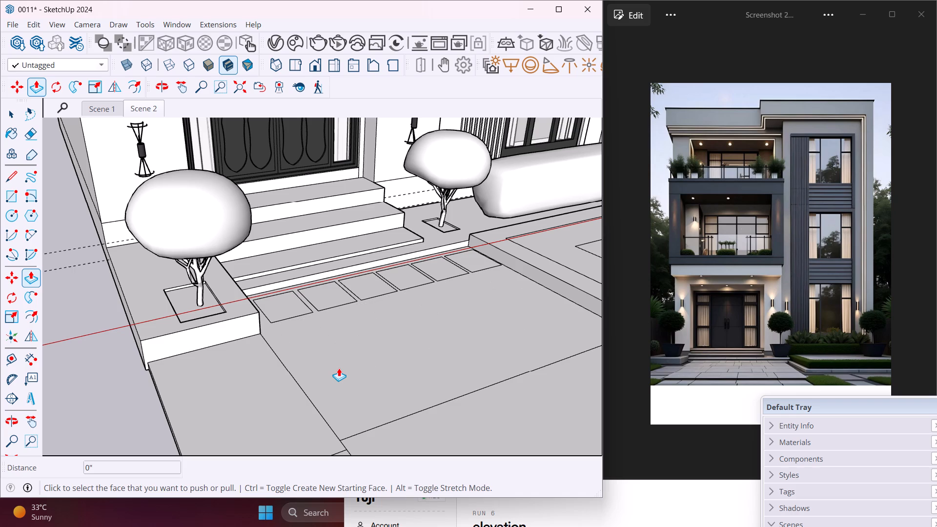
key("ctrl+z")
key("ctrl+z")
key("ctrl+z")
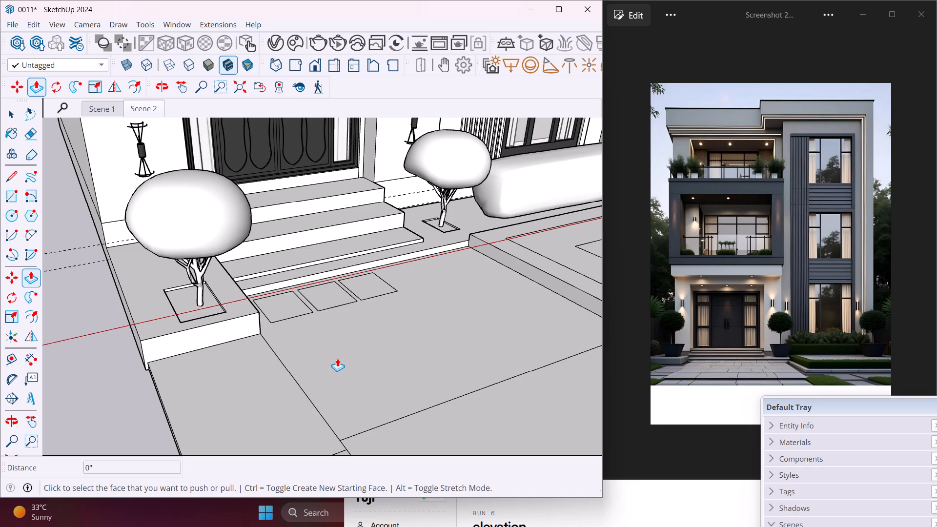
key("ctrl+z")
key("ctrl+z")
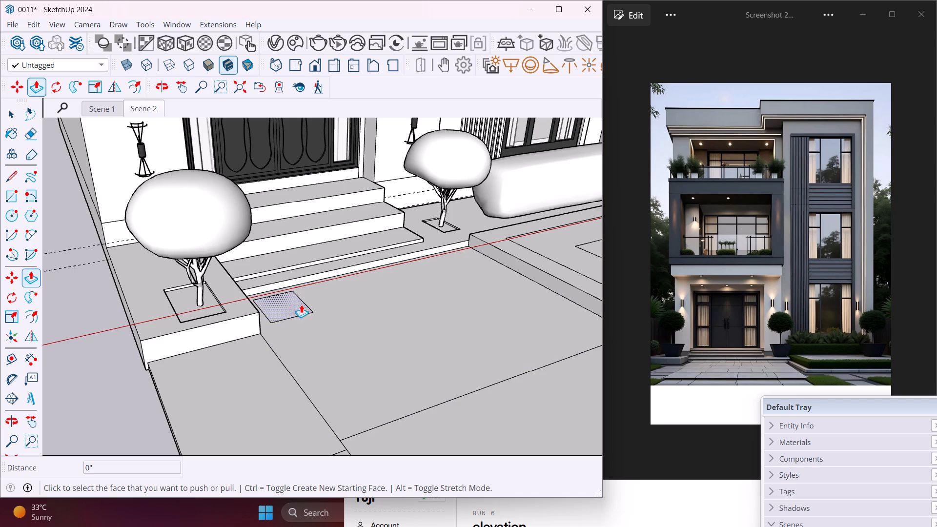
Make the corner tile face beside the entrance steps and first tree planter into a group.
key("Escape")
key("space")
left_click(293, 305)
right_click(292, 305)
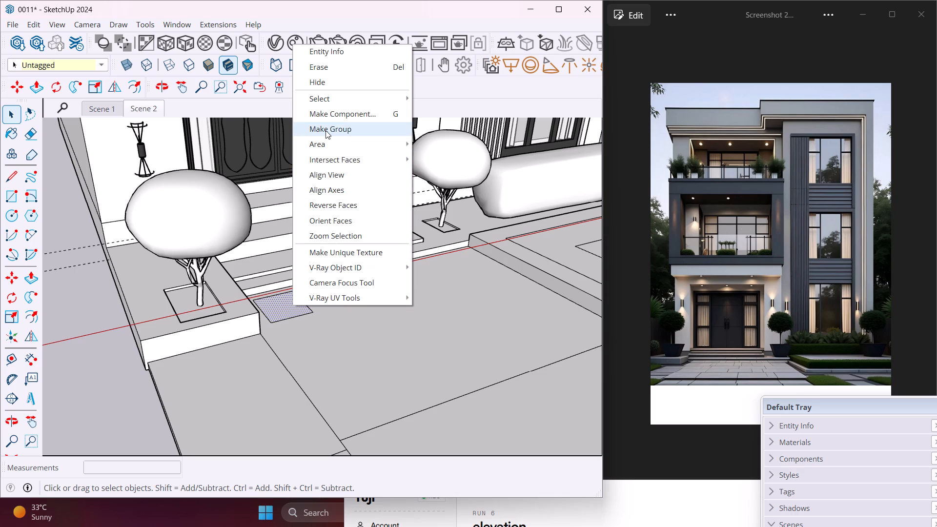
left_click(326, 130)
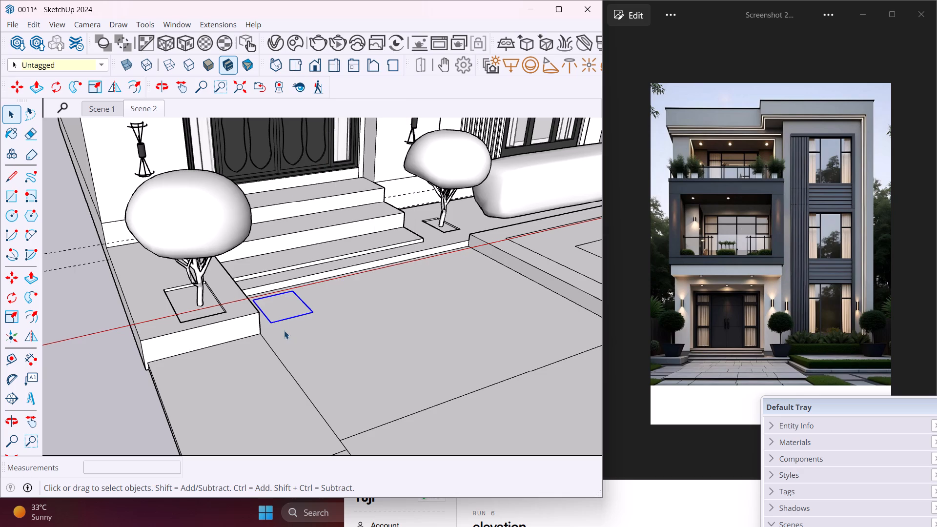
Inside the corner tile group, push/pull the tile face up by 0.2".
scroll(283, 312, "up", 8)
middle_click_drag(283, 311, 222, 316)
scroll(227, 310, "up", 5)
left_click(234, 310)
double_click(234, 310)
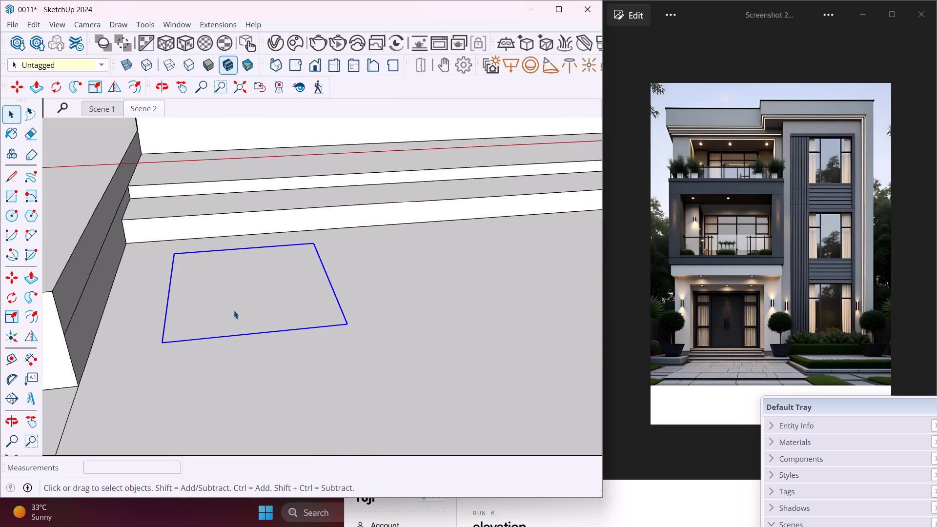
left_click(234, 310)
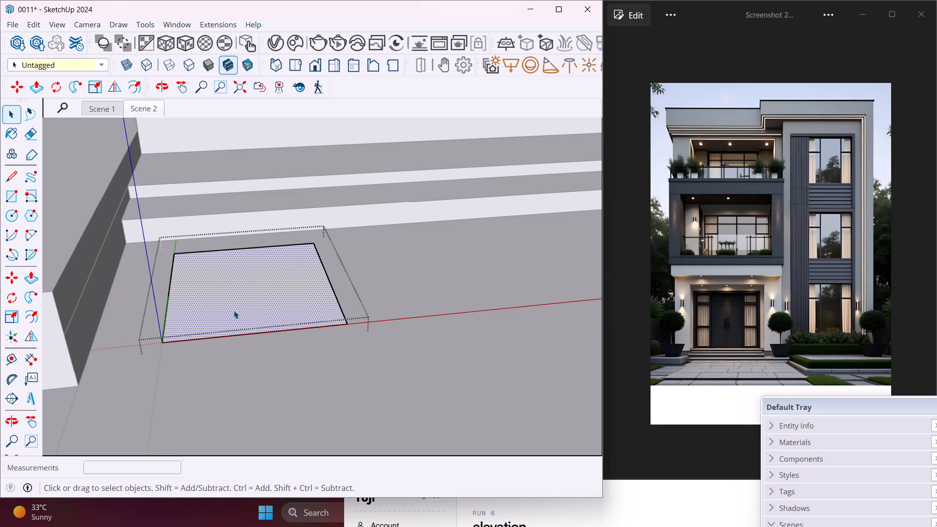
key("p")
left_click(234, 310)
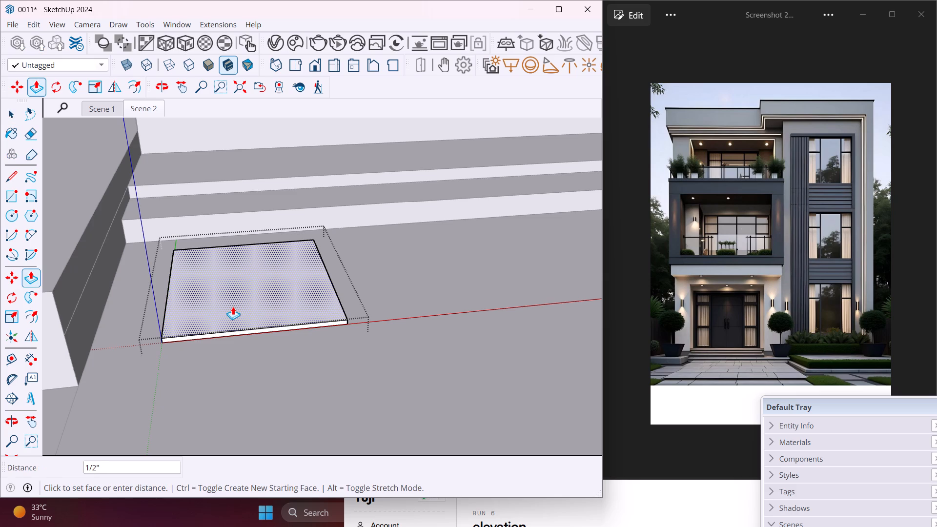
type(".2")
key("shift+quotedbl")
key("Return")
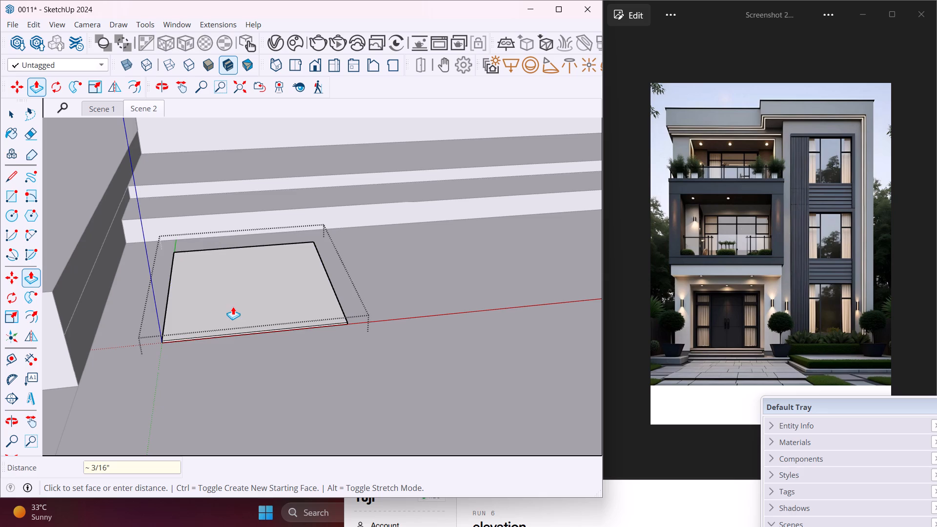
Open the V-Ray Asset Editor and bring up its Cosmos materials library.
scroll(233, 306, "up", 5)
middle_click_drag(233, 306, 250, 298)
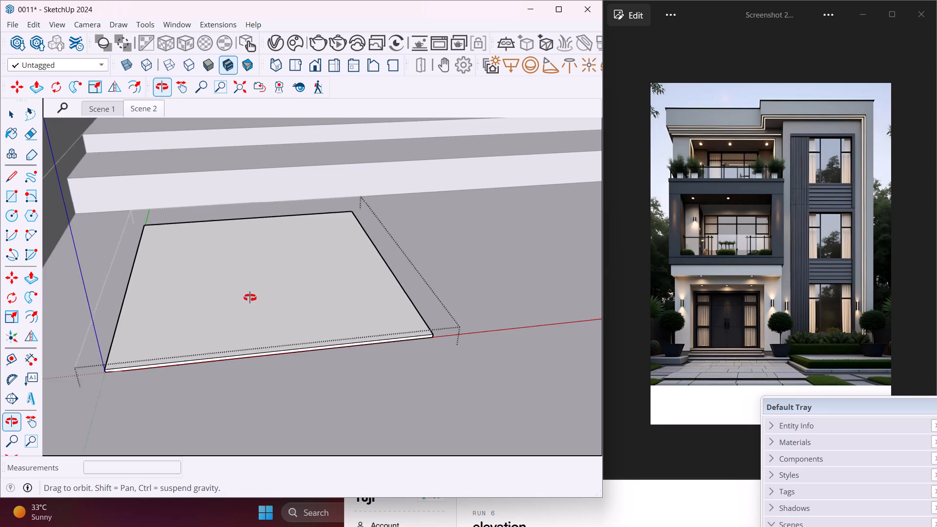
middle_click_drag(250, 298, 285, 296)
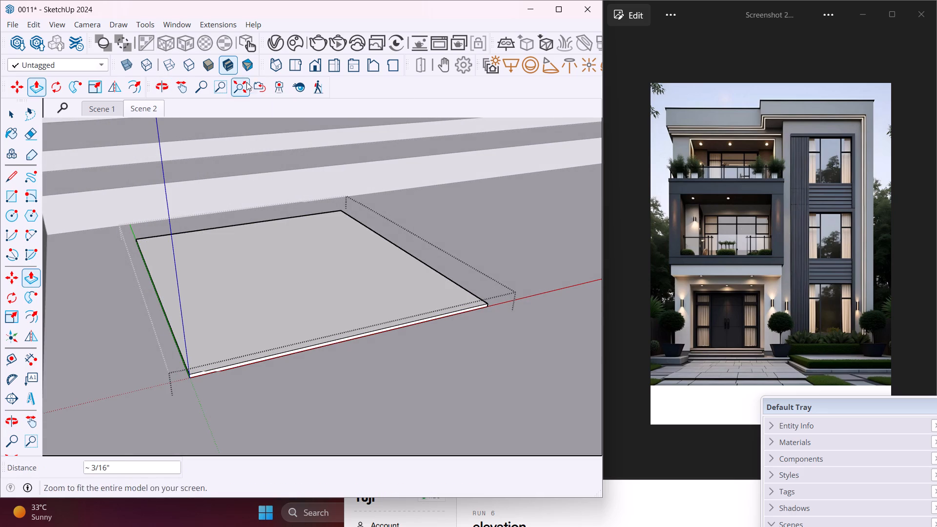
left_click(289, 44)
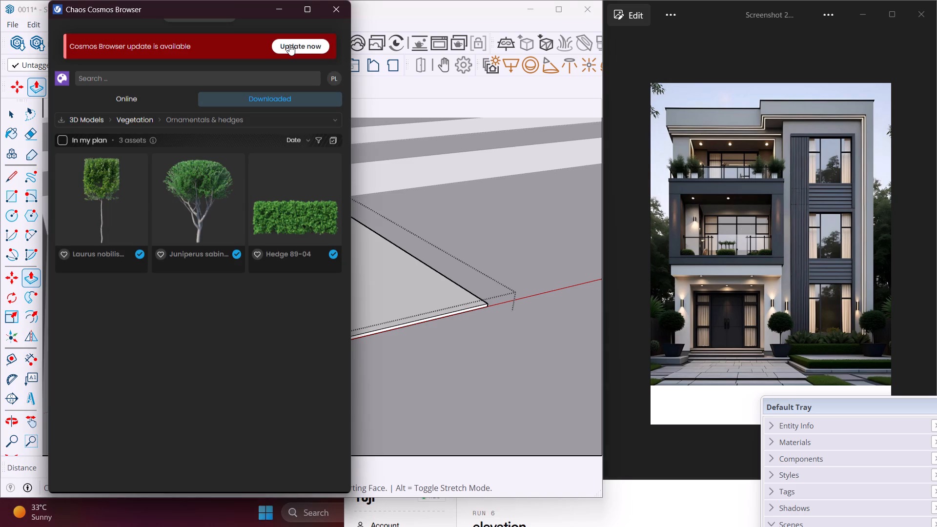
left_click(279, 12)
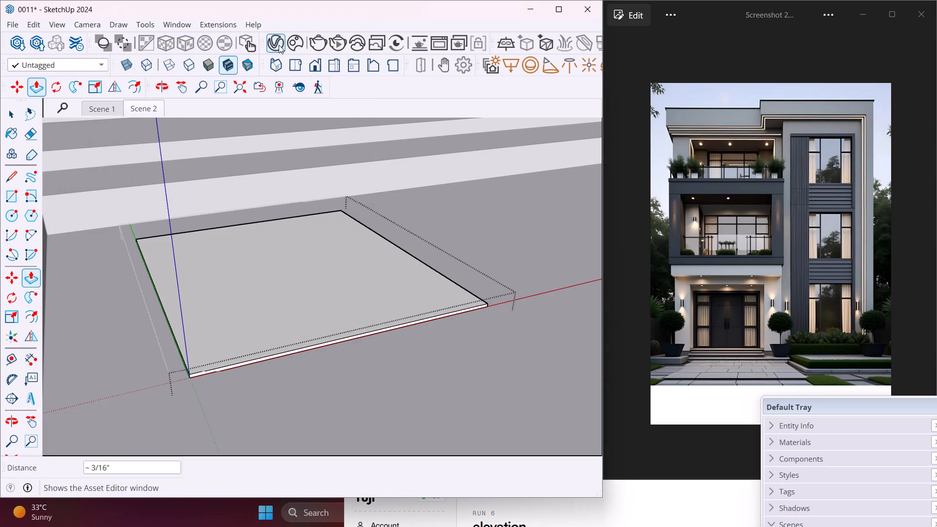
left_click(283, 43)
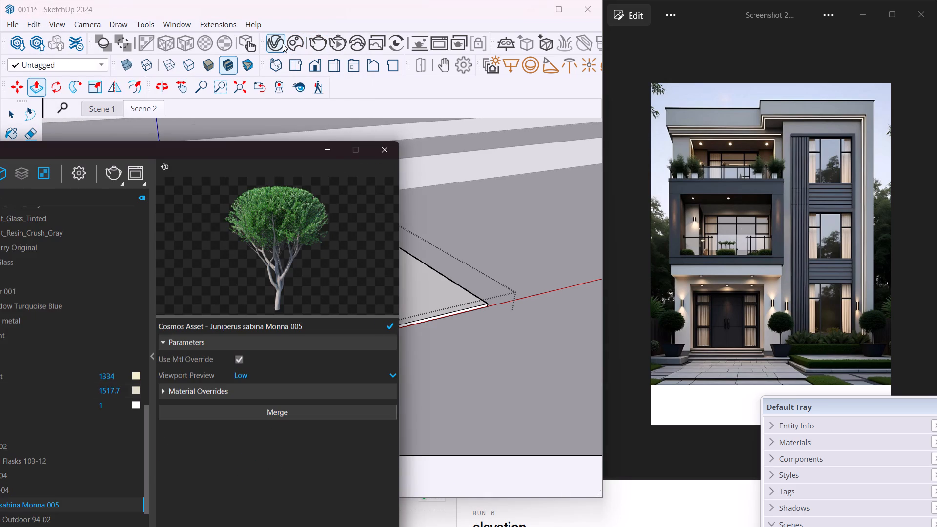
left_click_drag(159, 152, 295, 126)
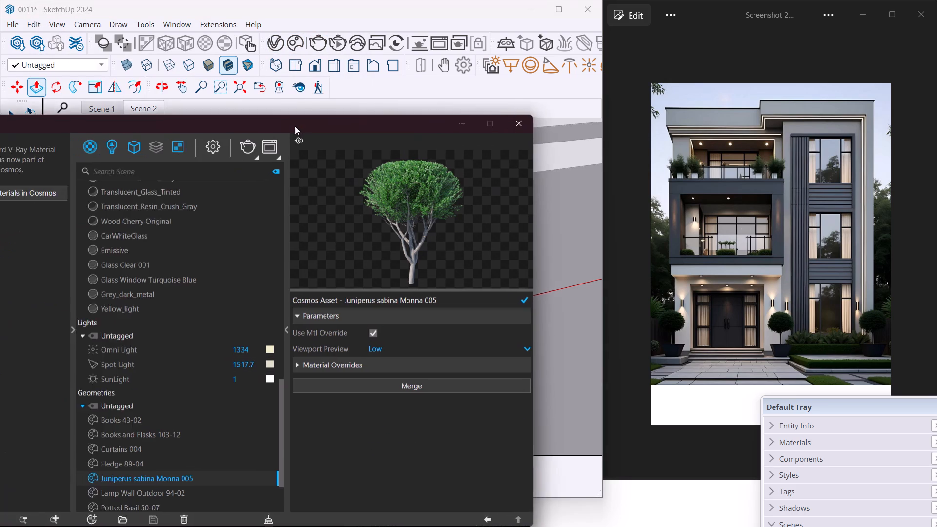
left_click_drag(295, 126, 461, 75)
left_click(216, 142)
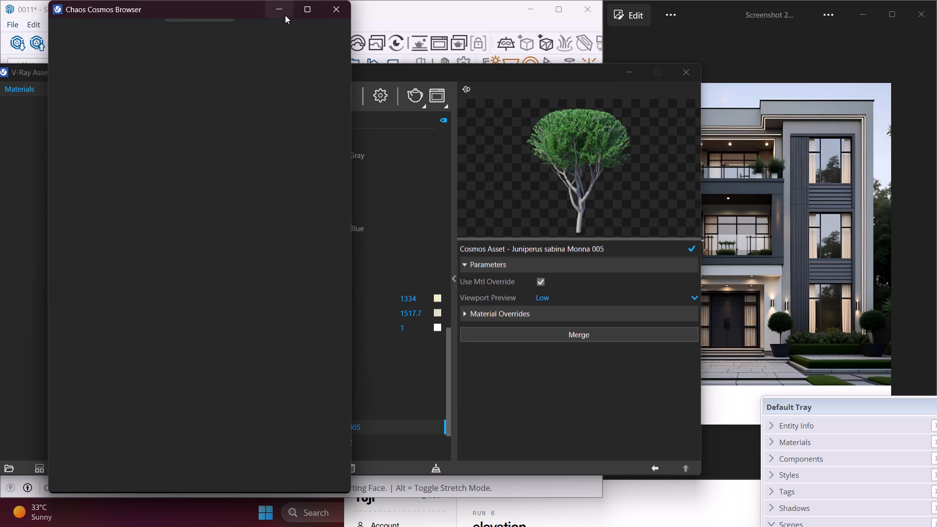
left_click(285, 15)
left_click(229, 141)
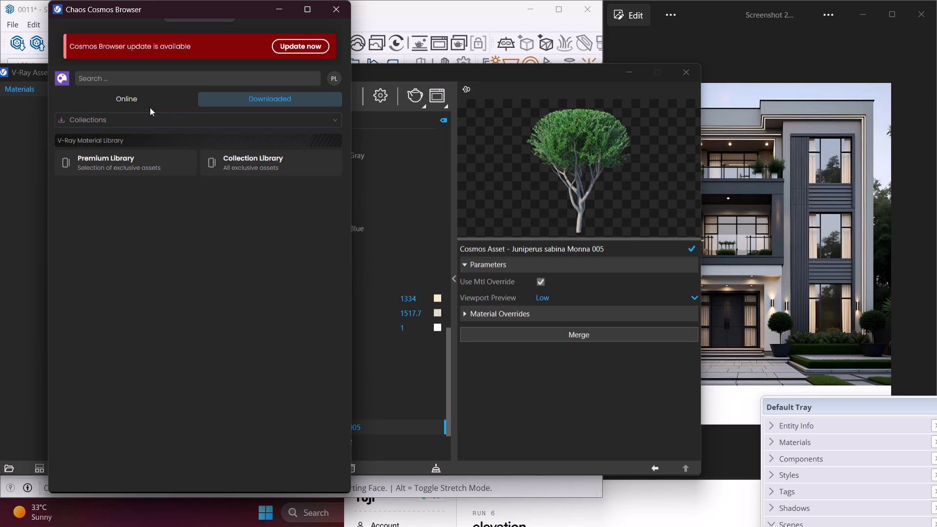
Find the Ice 05 100cm material among the online Various materials in Chaos Cosmos, download it and import it into the scene.
left_click(139, 100)
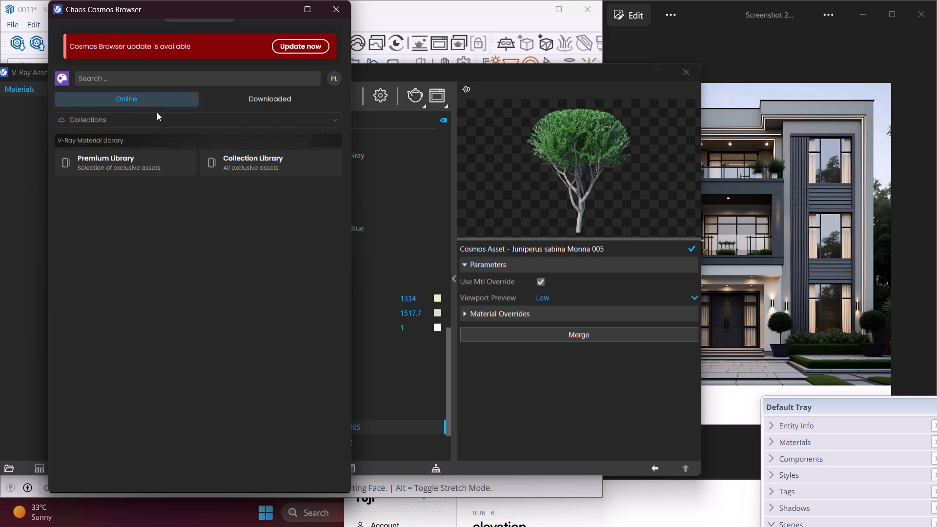
left_click(169, 121)
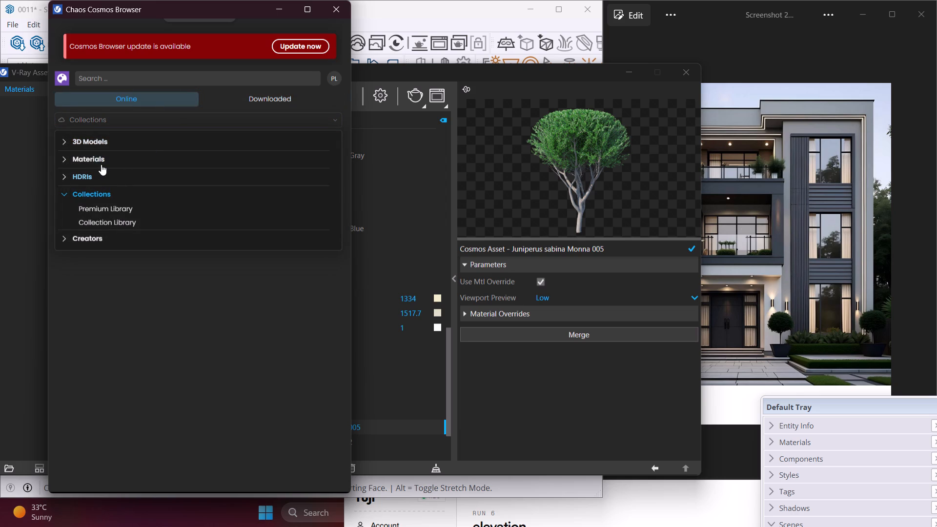
left_click(101, 164)
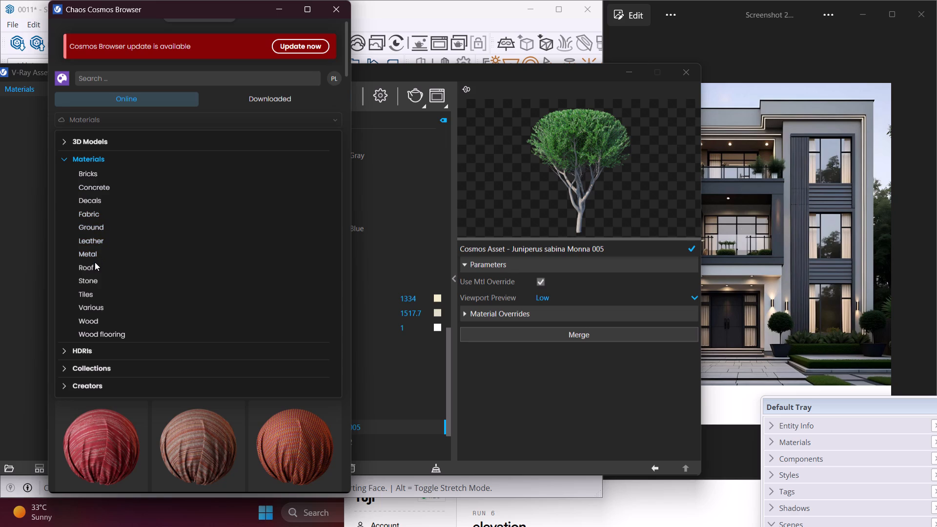
left_click(97, 309)
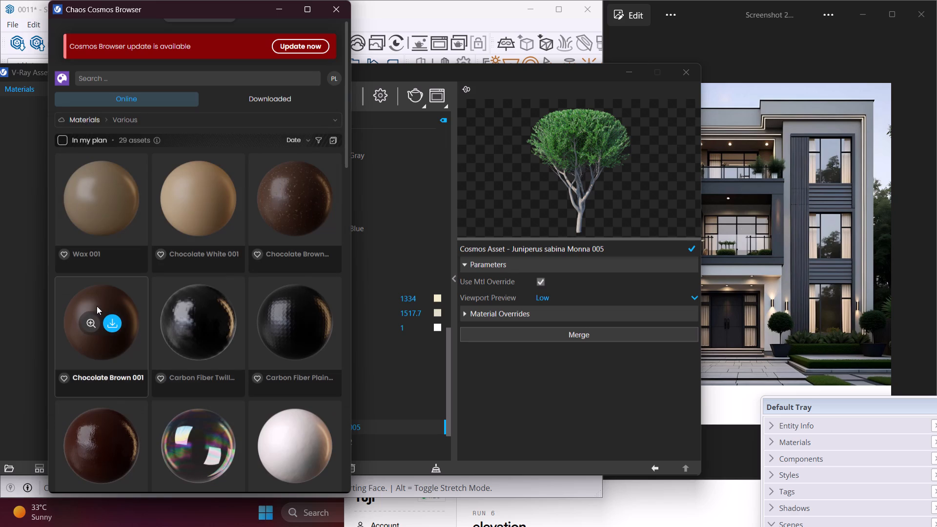
scroll(135, 281, "down", 6)
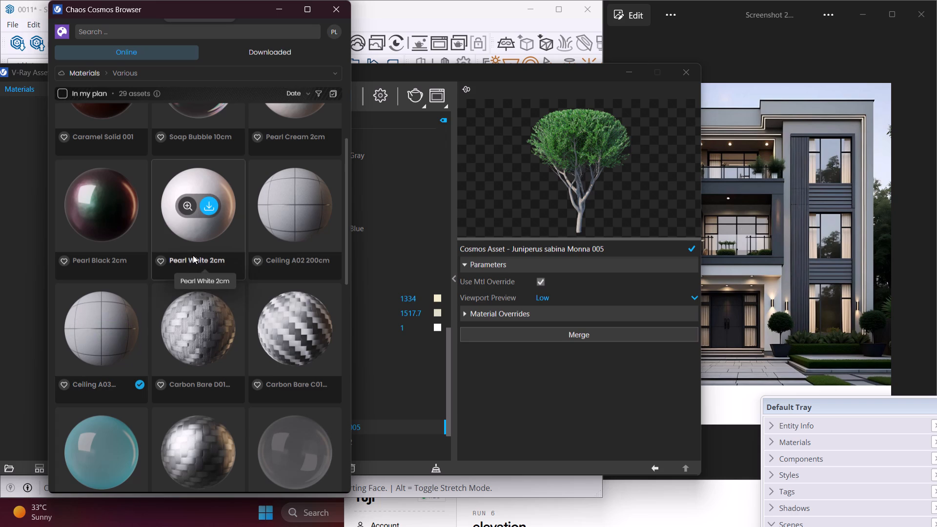
scroll(134, 324, "down", 1)
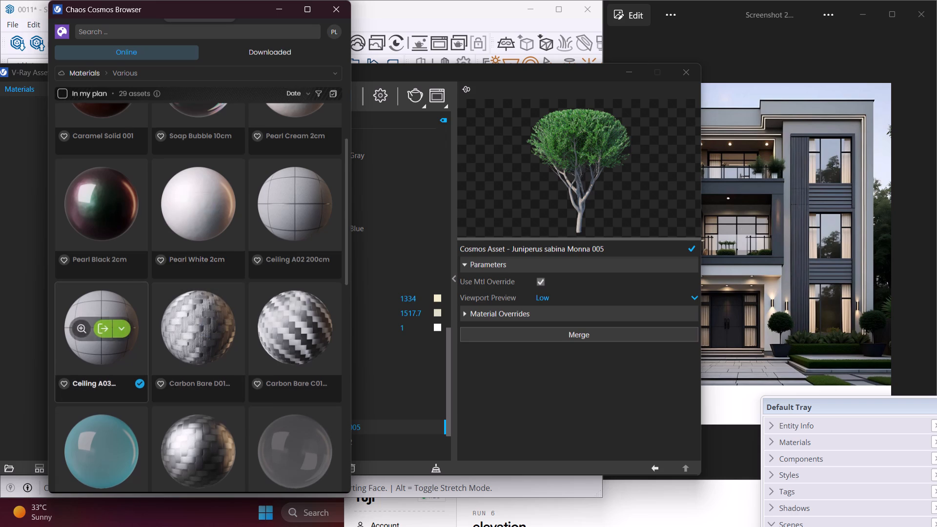
scroll(134, 324, "down", 6)
scroll(134, 324, "up", 1)
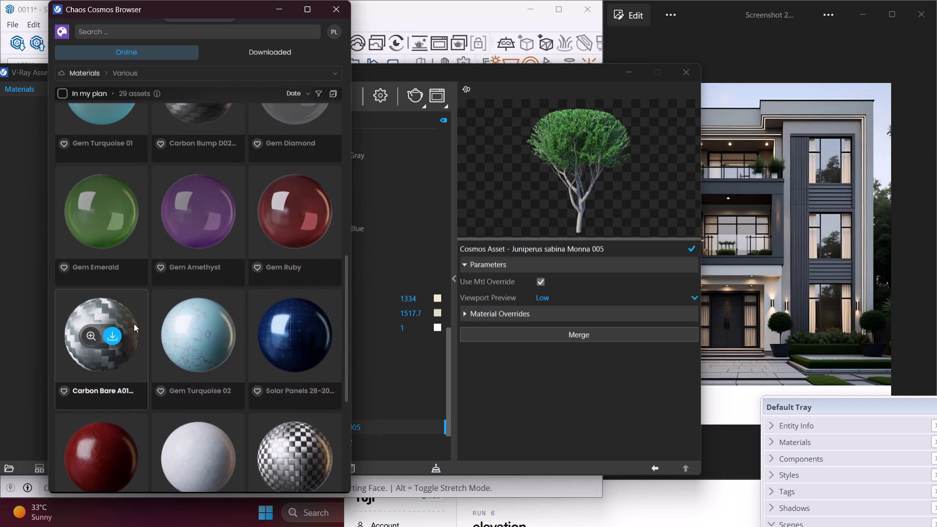
scroll(134, 324, "down", 3)
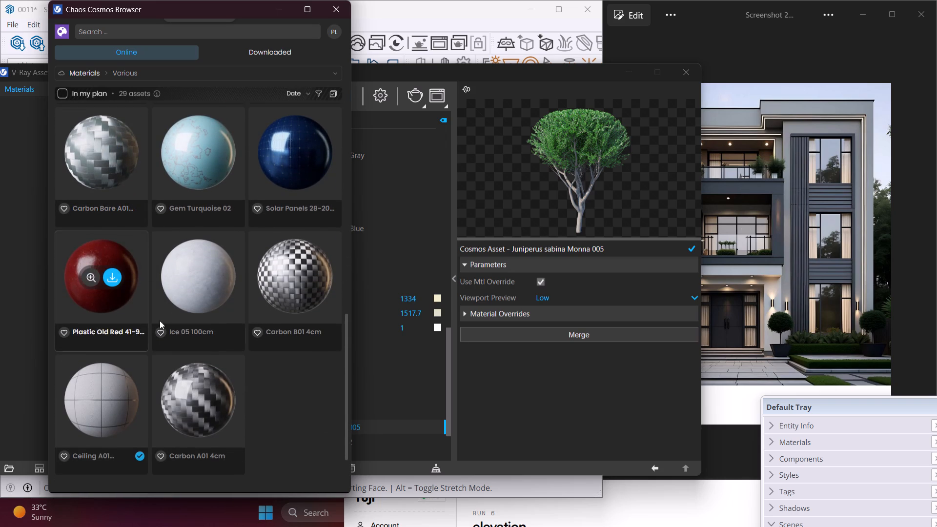
left_click(210, 279)
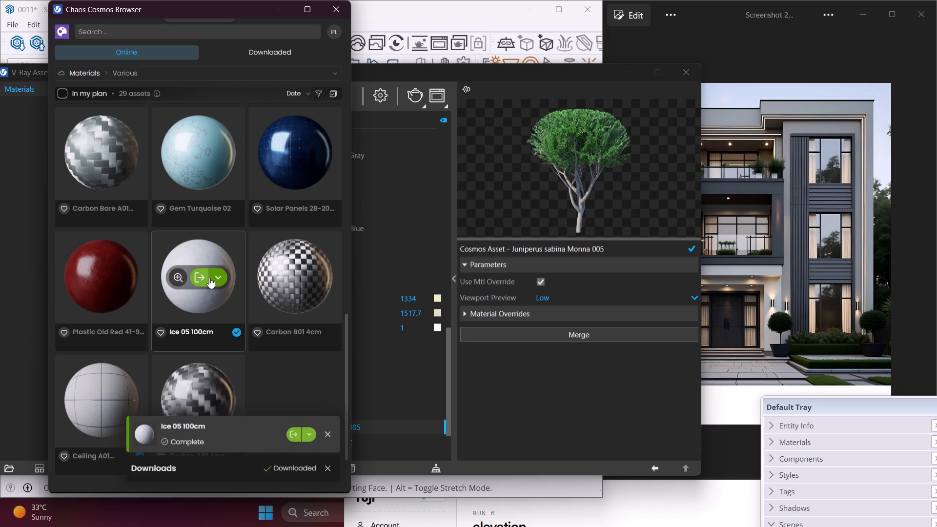
left_click(201, 272)
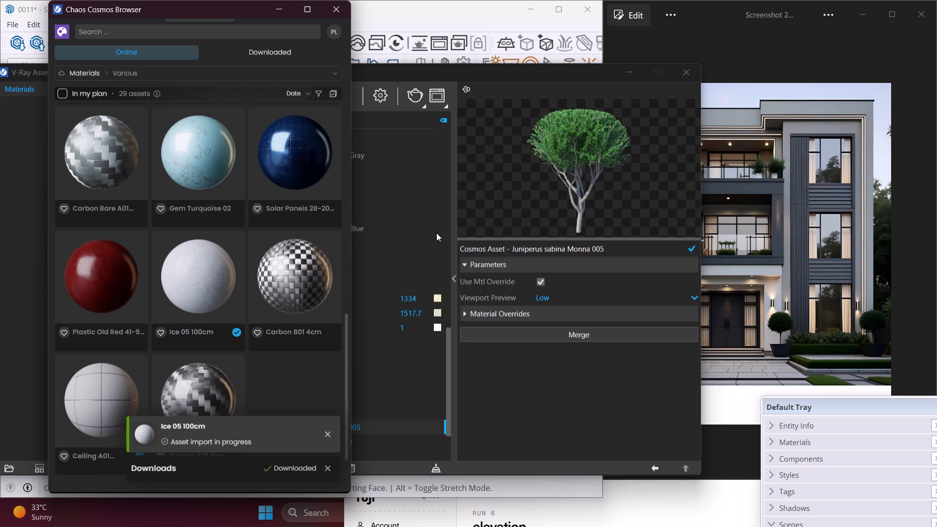
Enable Reflection IOR for the Ice 05 100cm material and set it to 2.
left_click_drag(239, 7, 206, 18)
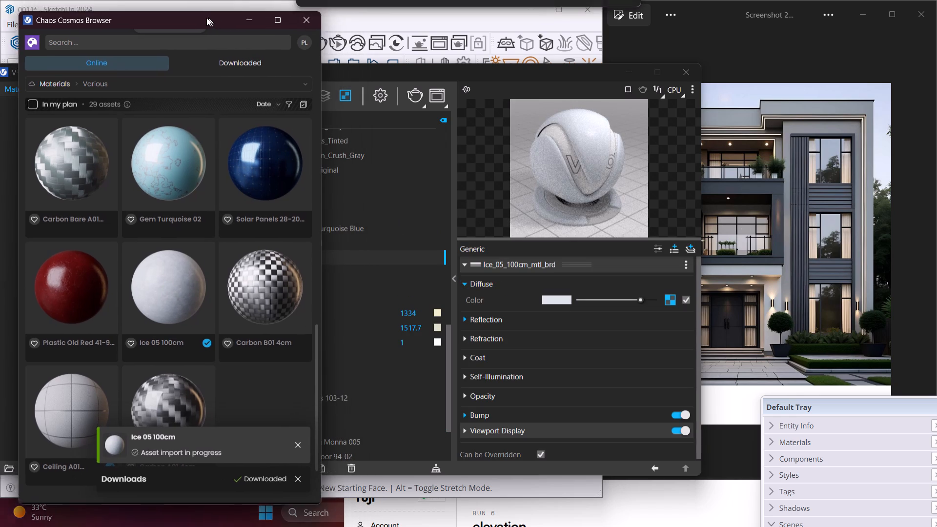
left_click_drag(206, 18, 87, 46)
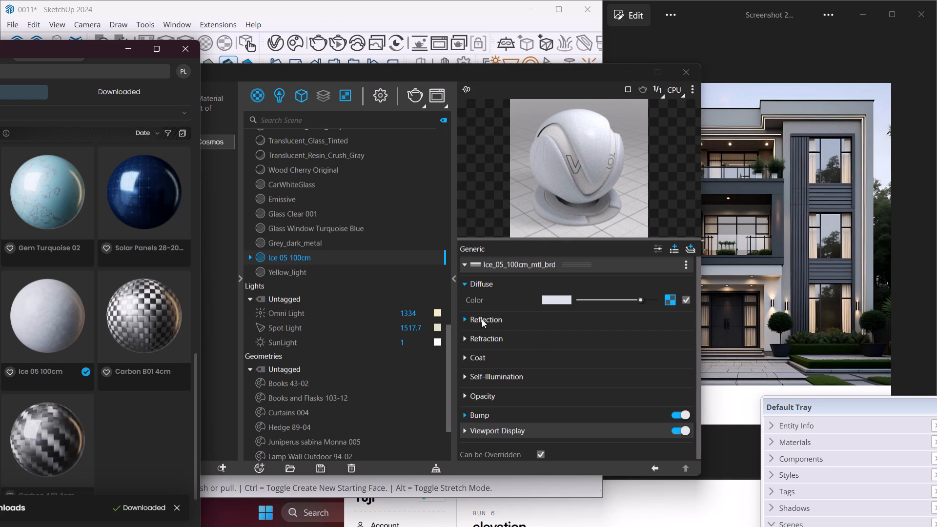
left_click(463, 317)
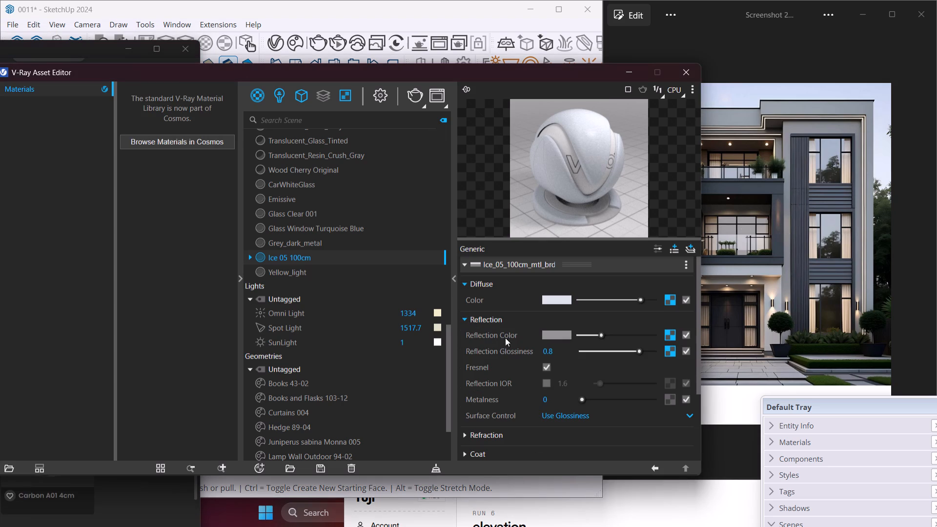
left_click(546, 381)
left_click(571, 384)
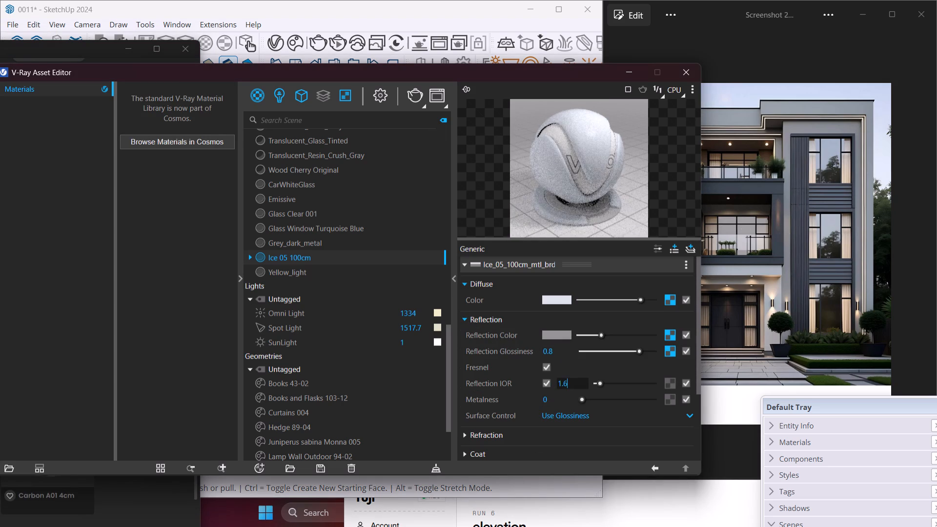
key("BackSpace")
key("BackSpace")
key("BackSpace")
key("2")
key("Return")
Switch the Ice 05 100cm material preview to the Floor scene.
left_click(692, 85)
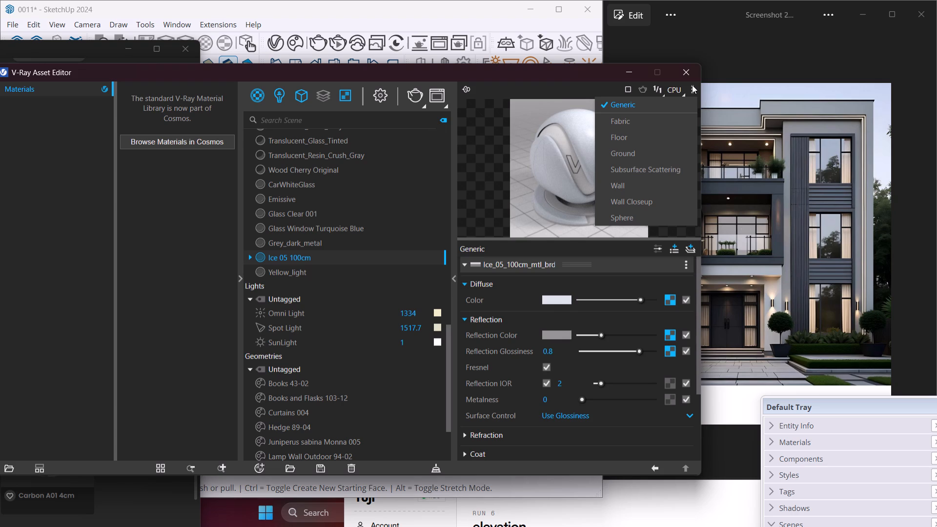
left_click(636, 136)
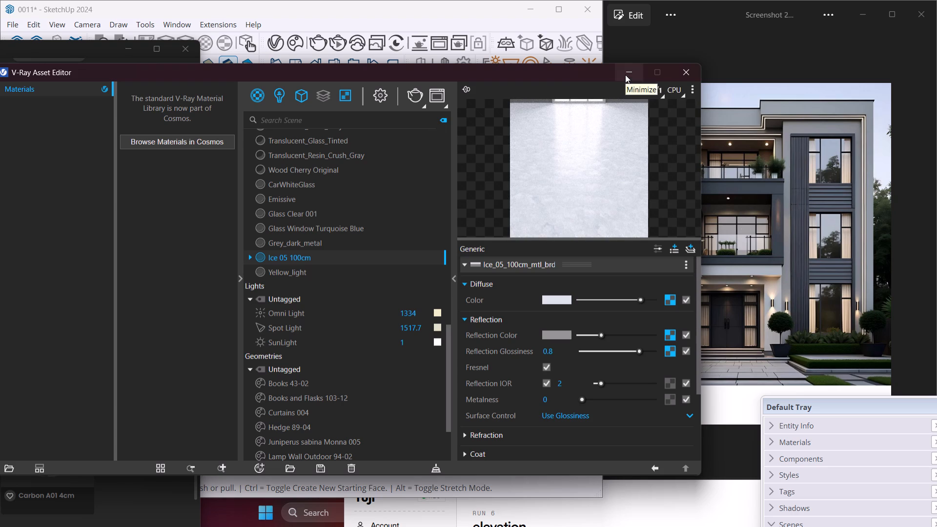
Paint the raised tile's top face and front edge with the Ice 05 100cm material.
left_click(348, 260)
left_click(348, 260)
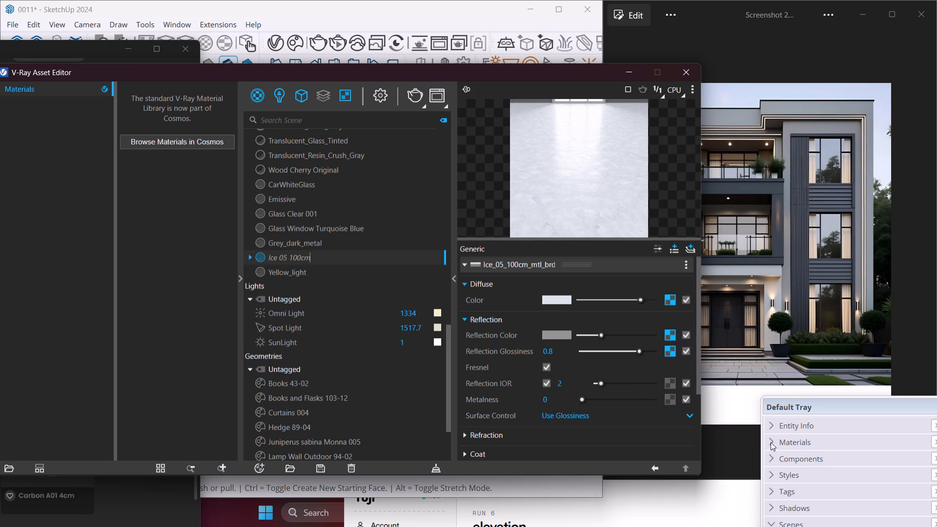
left_click(771, 442)
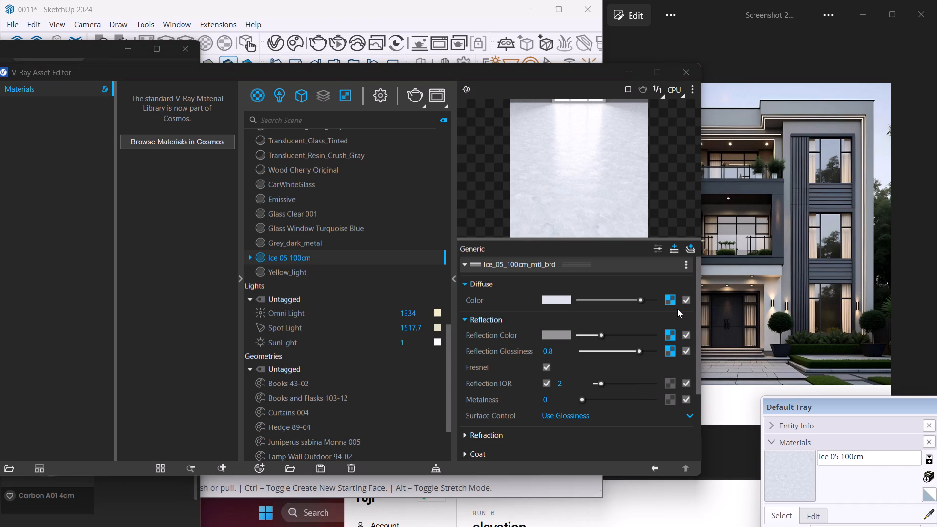
left_click(630, 66)
left_click(793, 486)
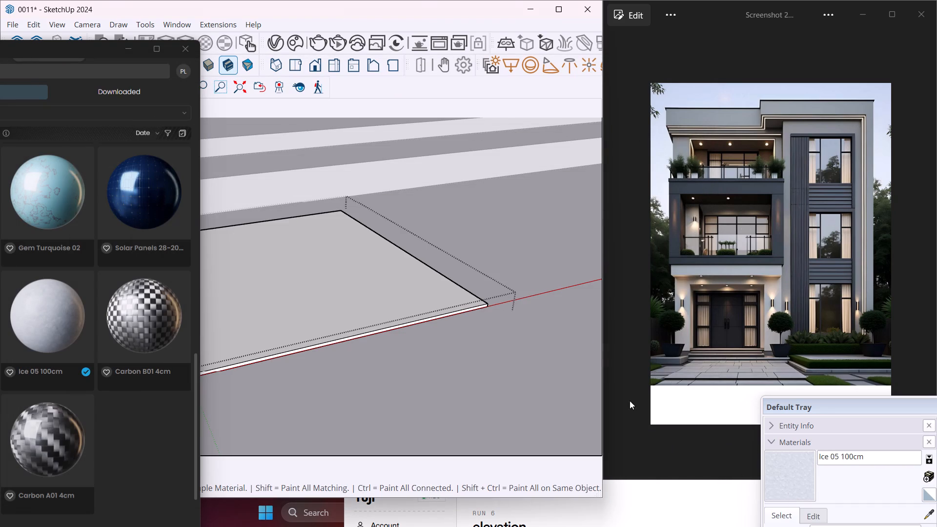
left_click(428, 297)
scroll(441, 307, "up", 5)
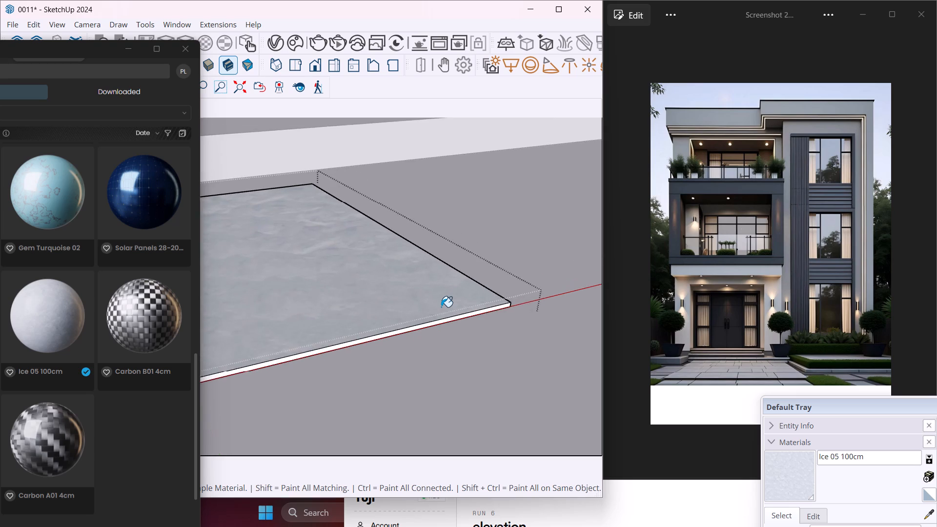
scroll(441, 307, "up", 6)
left_click(470, 331)
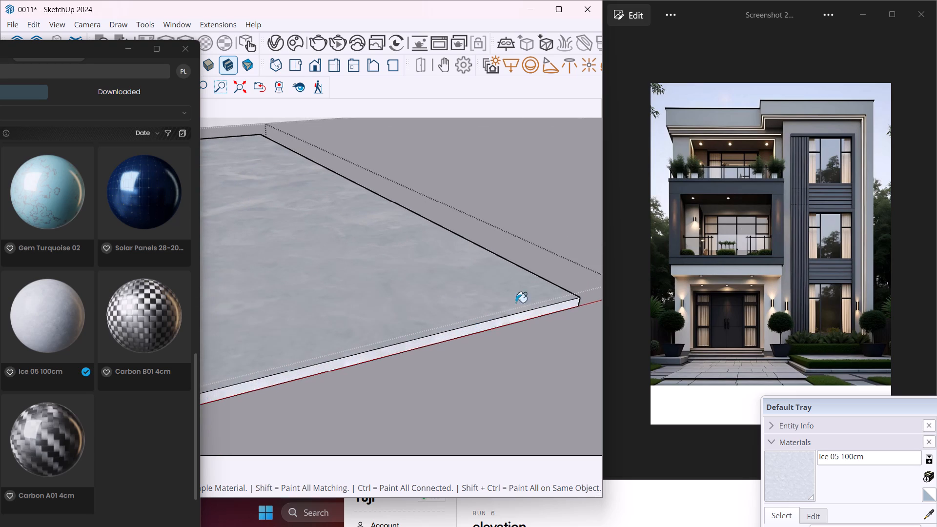
Paint the tile's two side edges, away from and beside the tree planter, with the Ice 05 100cm material.
middle_click_drag(521, 298, 313, 298)
scroll(309, 291, "down", 3)
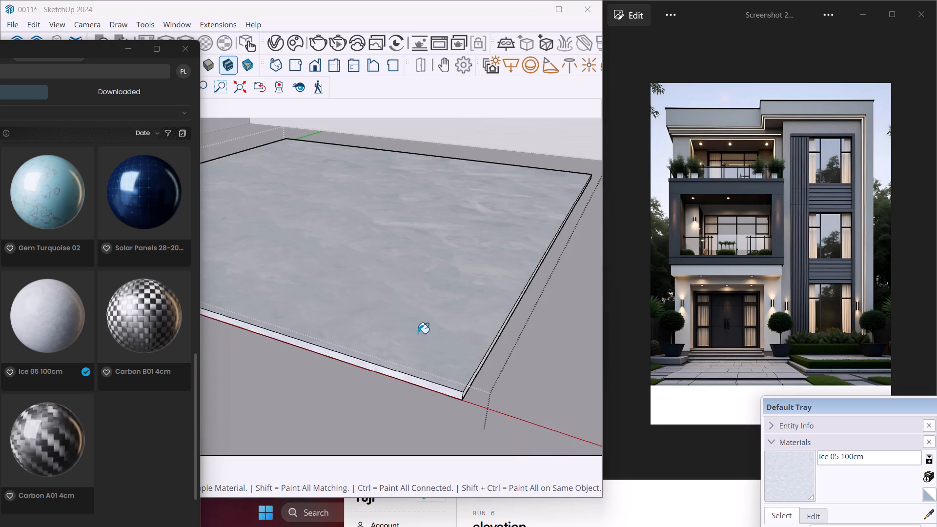
scroll(478, 391, "up", 8)
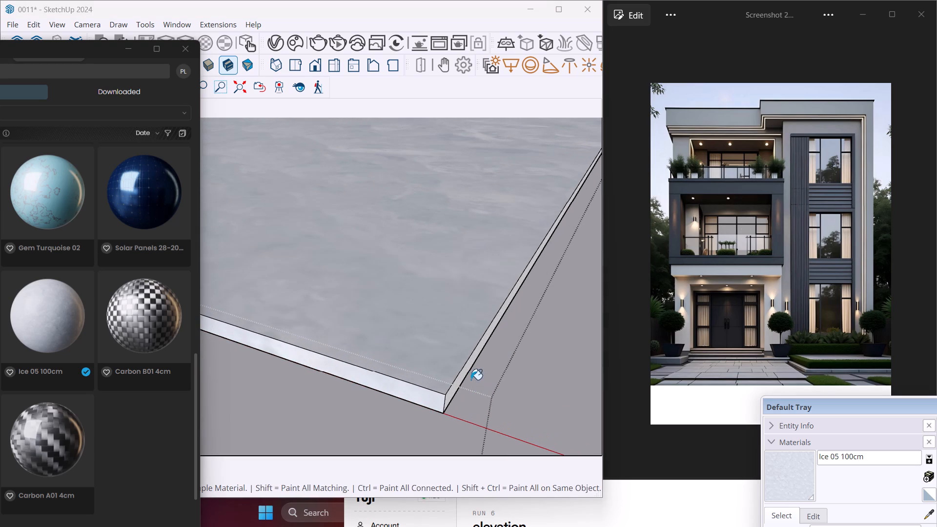
left_click(469, 373)
scroll(466, 369, "up", 6)
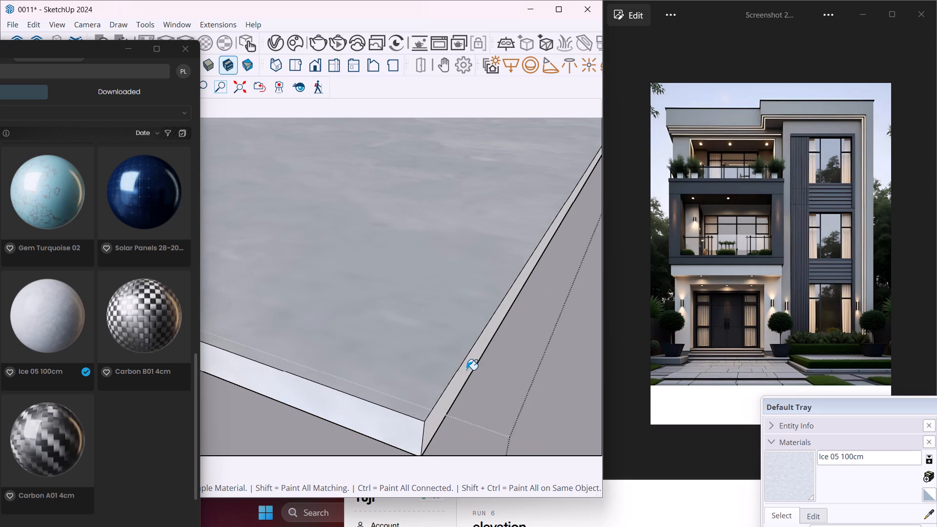
left_click(467, 370)
middle_click_drag(436, 357, 505, 390)
scroll(485, 375, "down", 6)
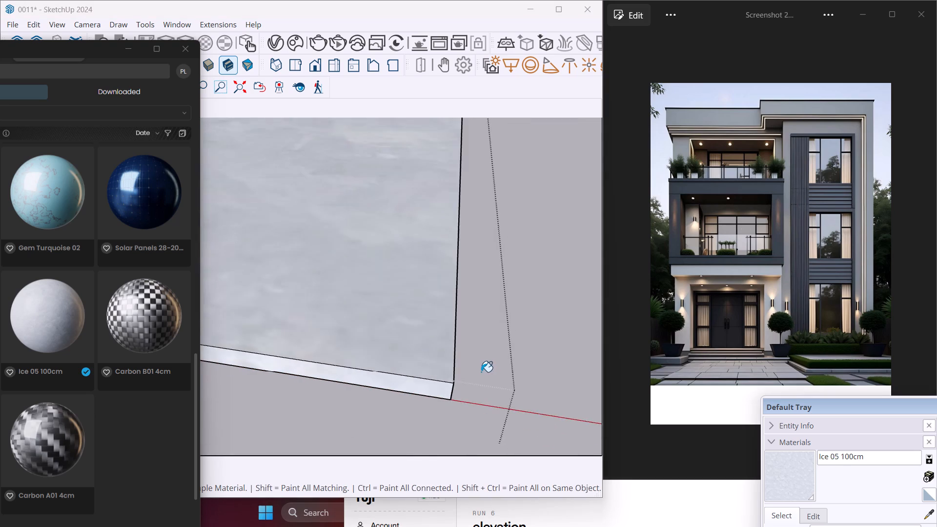
scroll(481, 372, "down", 20)
scroll(481, 372, "down", 7)
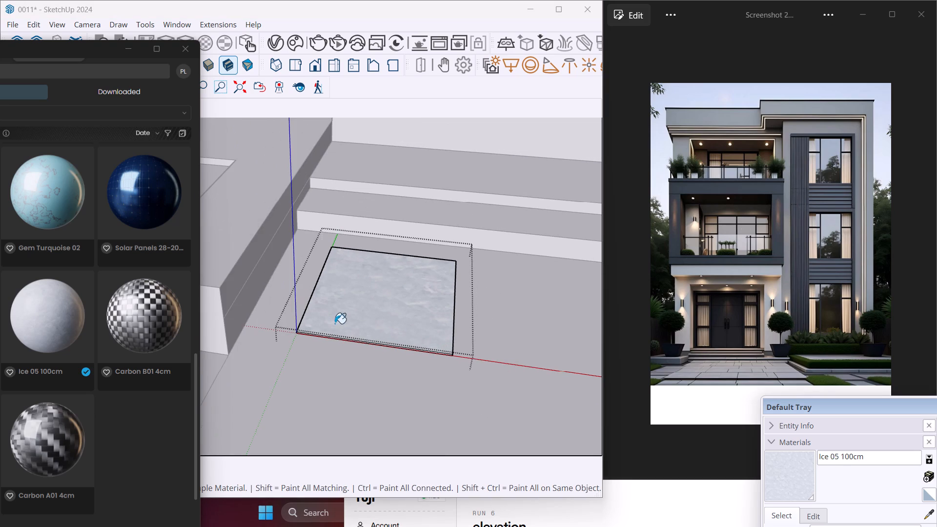
middle_click_drag(302, 317, 443, 290)
scroll(384, 298, "up", 2)
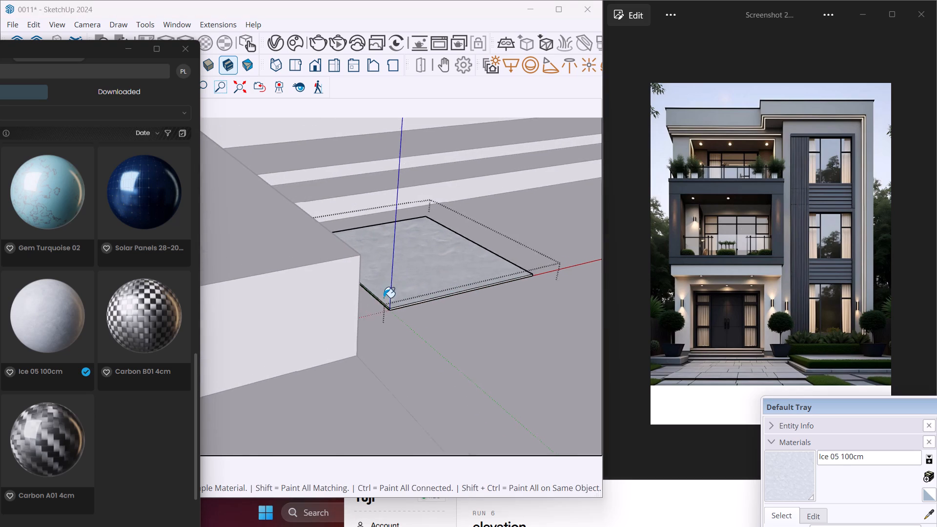
scroll(384, 298, "up", 20)
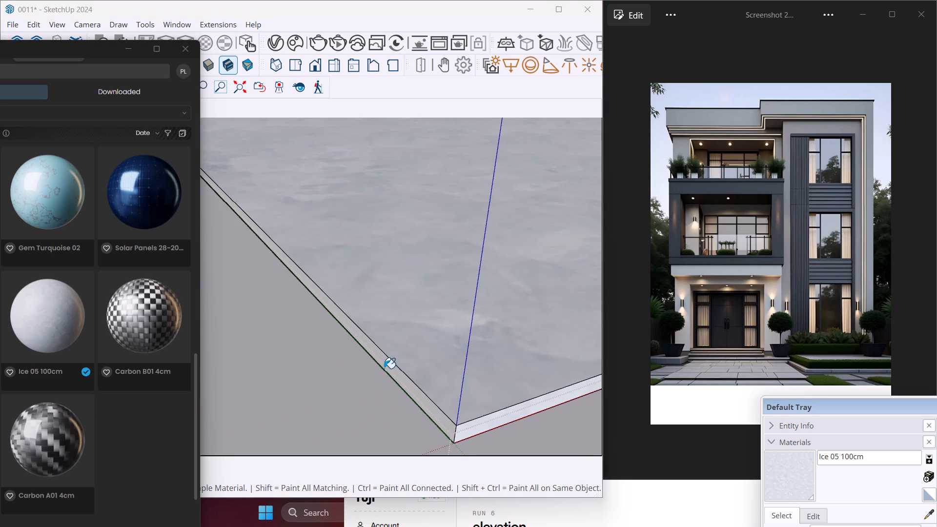
left_click(392, 370)
Paint the tile's rear edge facing the entrance steps with the Ice 05 100cm material and finish painting.
scroll(394, 354, "down", 8)
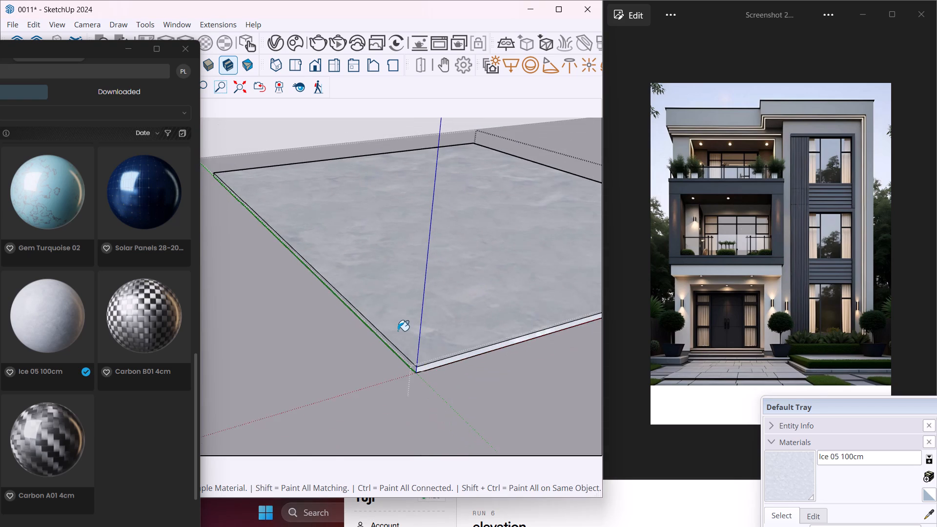
scroll(398, 331, "down", 7)
middle_click_drag(365, 296, 593, 382)
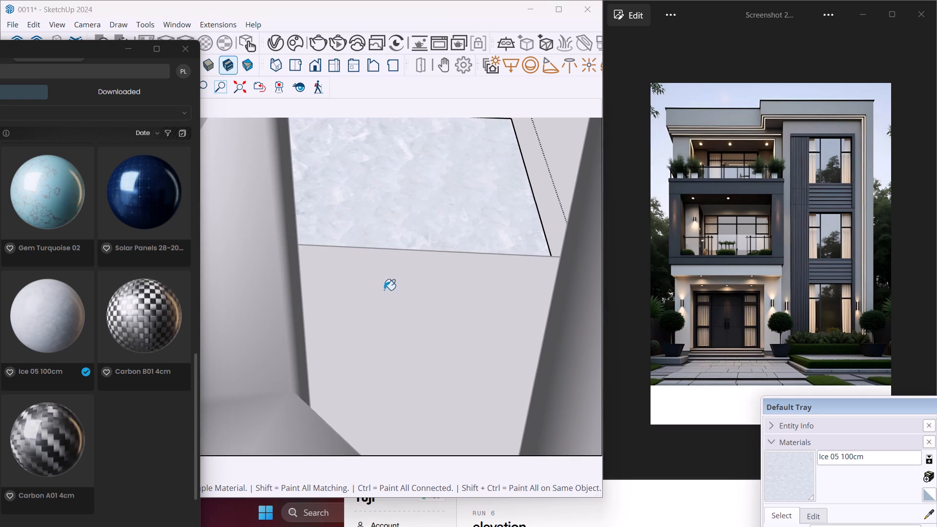
scroll(389, 234, "down", 1)
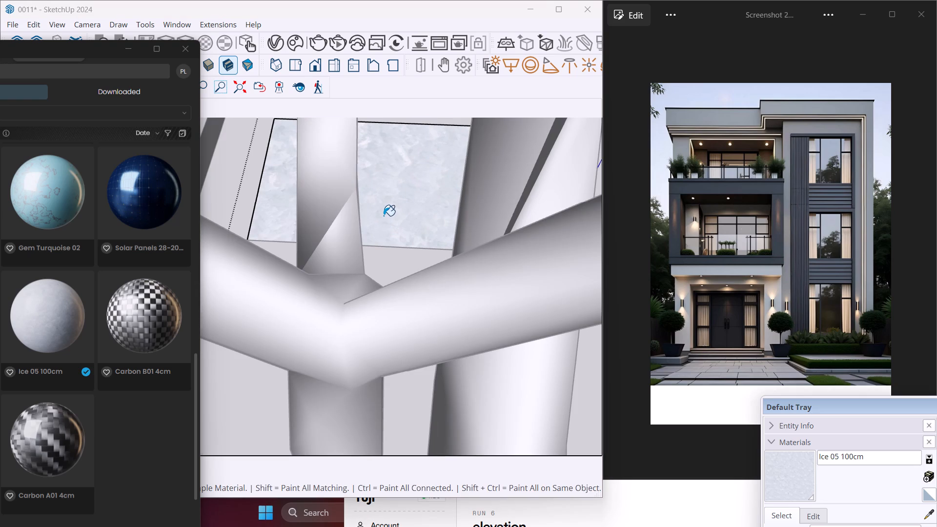
scroll(384, 213, "up", 9)
middle_click_drag(384, 213, 607, 186)
scroll(419, 224, "up", 1)
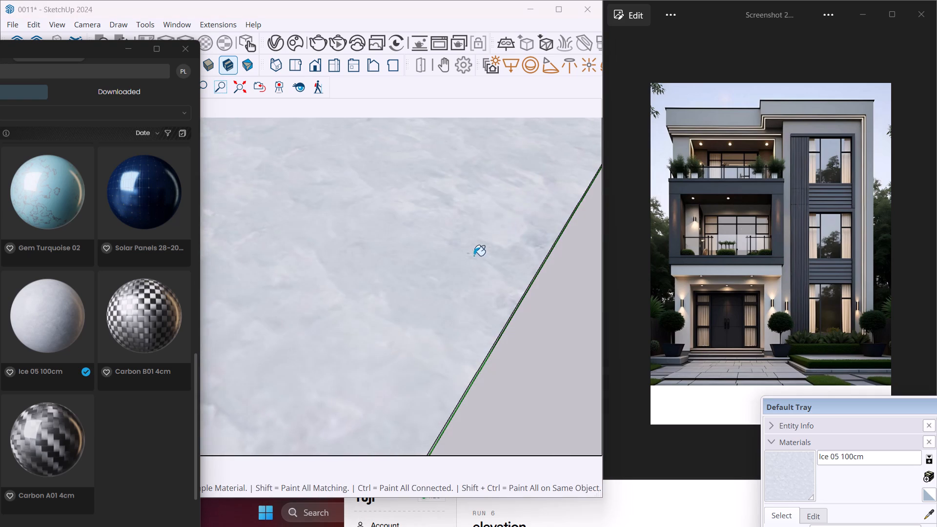
scroll(470, 260, "down", 3)
middle_click_drag(449, 311, 506, 234)
scroll(314, 451, "up", 3)
left_click(310, 451)
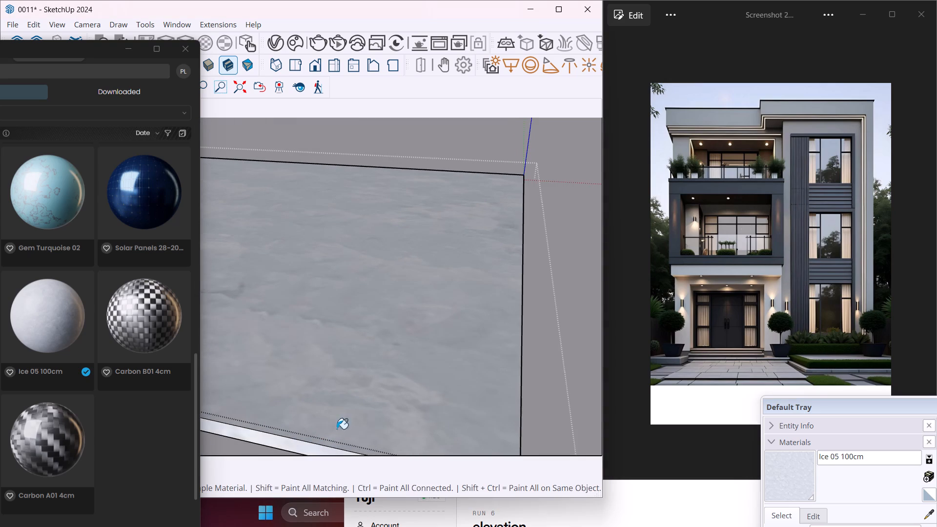
middle_click_drag(424, 353, 323, 365)
scroll(467, 284, "down", 3)
middle_click_drag(515, 296, 372, 331)
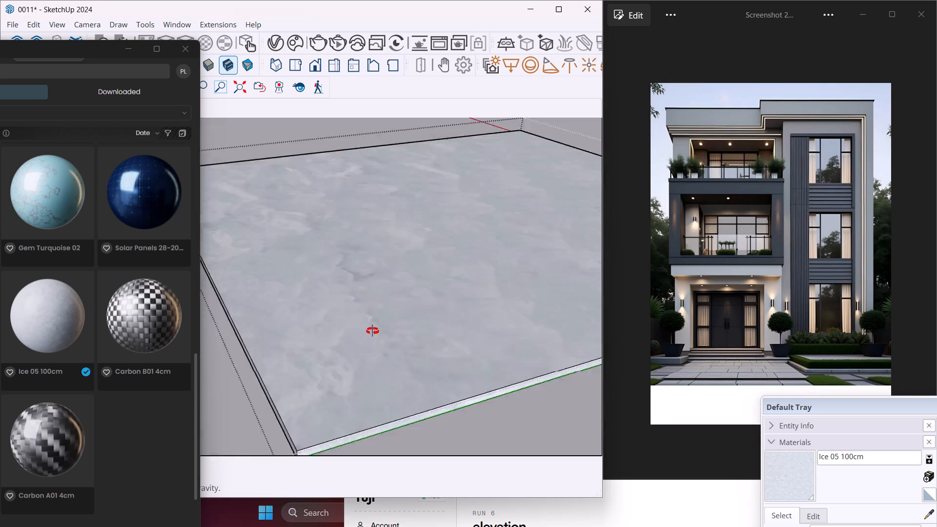
middle_click_drag(372, 331, 237, 331)
scroll(371, 296, "down", 5)
middle_click_drag(494, 323, 450, 318)
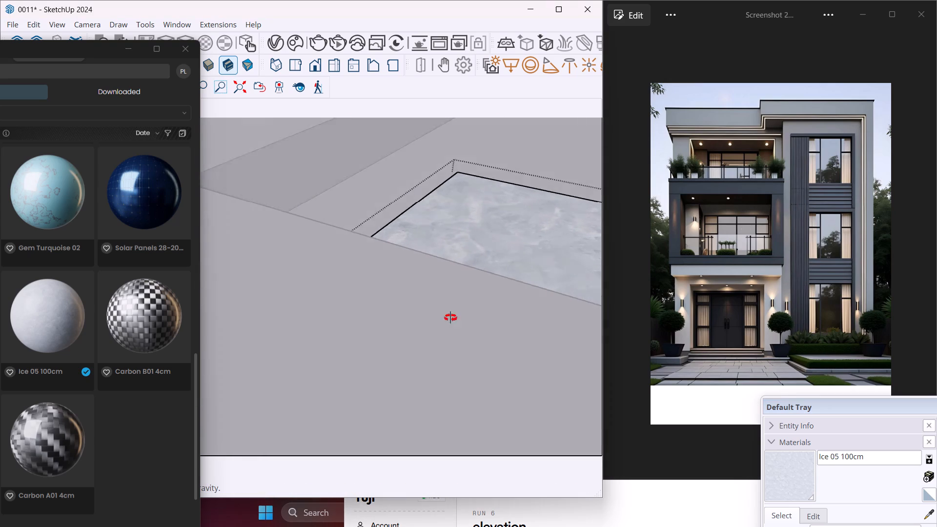
middle_click_drag(450, 318, 352, 299)
scroll(343, 297, "down", 20)
scroll(343, 297, "down", 3)
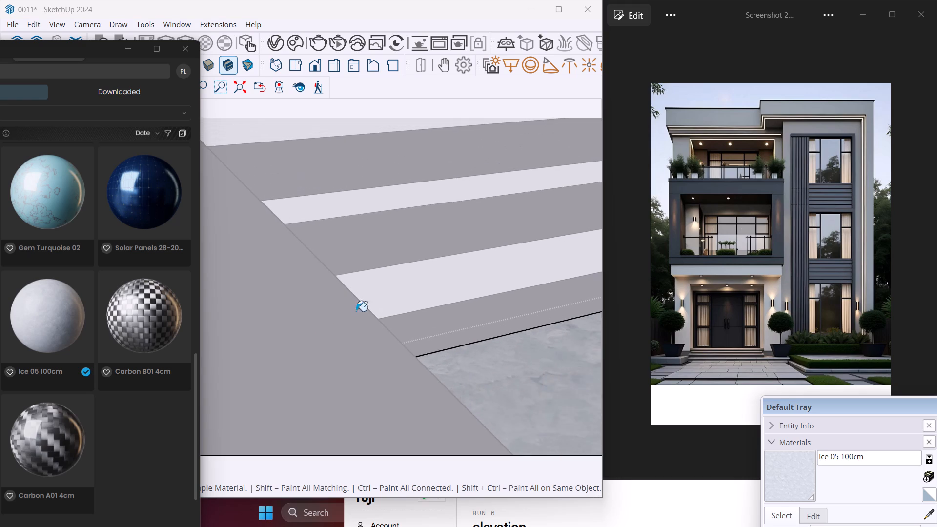
scroll(356, 311, "down", 5)
middle_click_drag(506, 356, 369, 325)
scroll(368, 321, "down", 9)
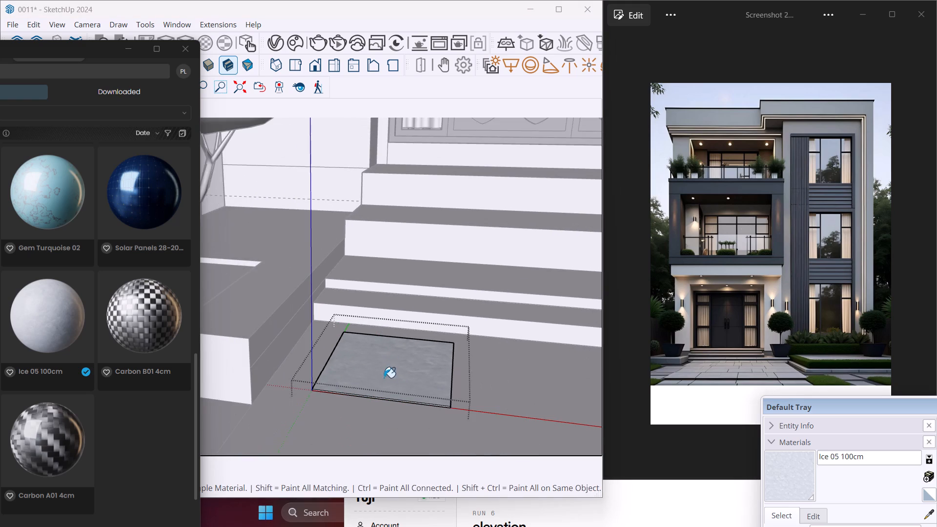
middle_click_drag(386, 385, 400, 337)
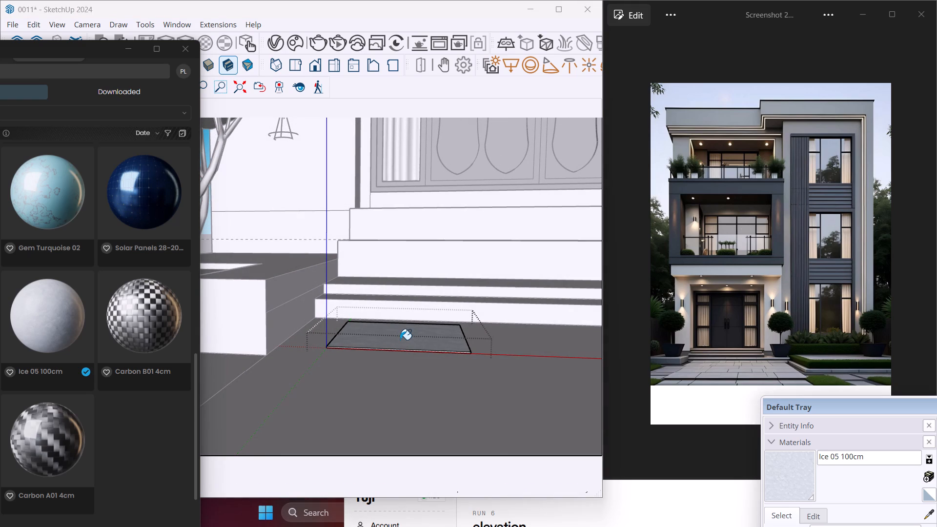
key("Escape")
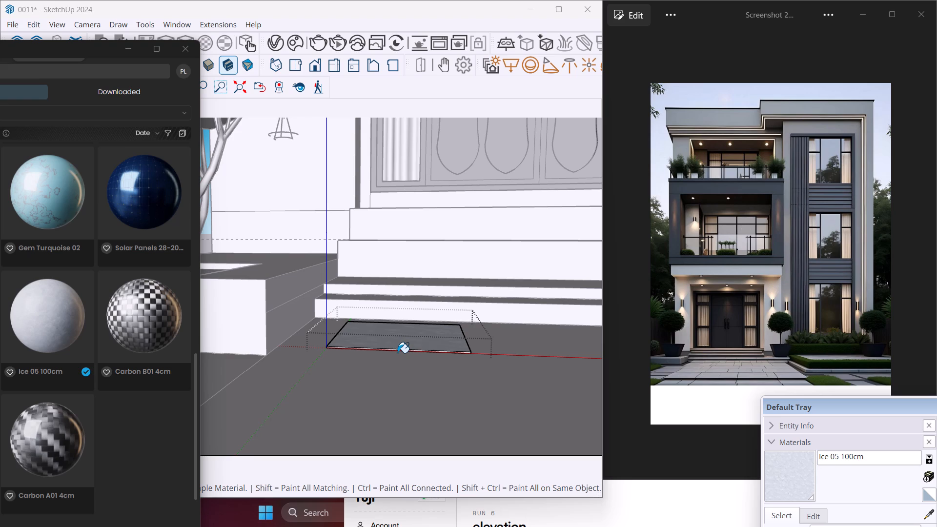
key("space")
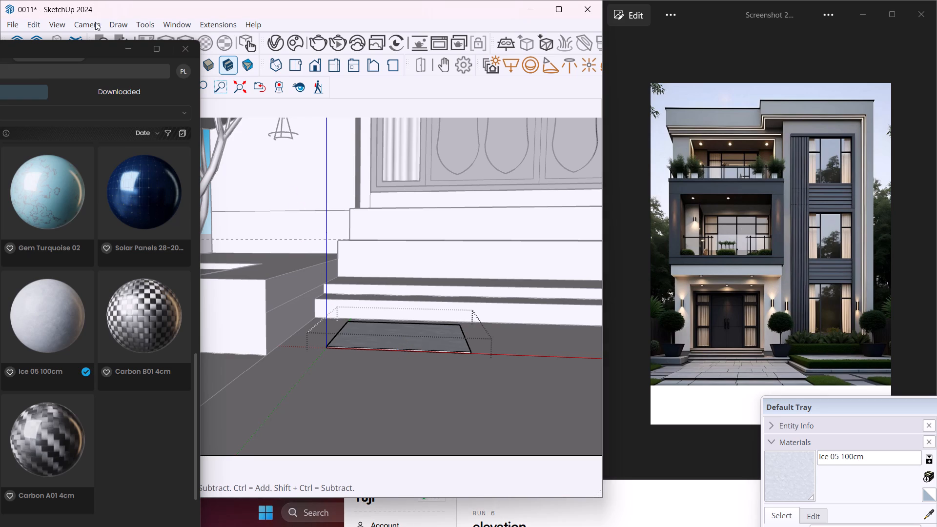
Copy the painted tile about 1' 7 1/2" along the red axis, leaving a narrow gap beside the original in front of the entrance steps.
left_click(128, 48)
middle_click_drag(436, 346, 446, 383)
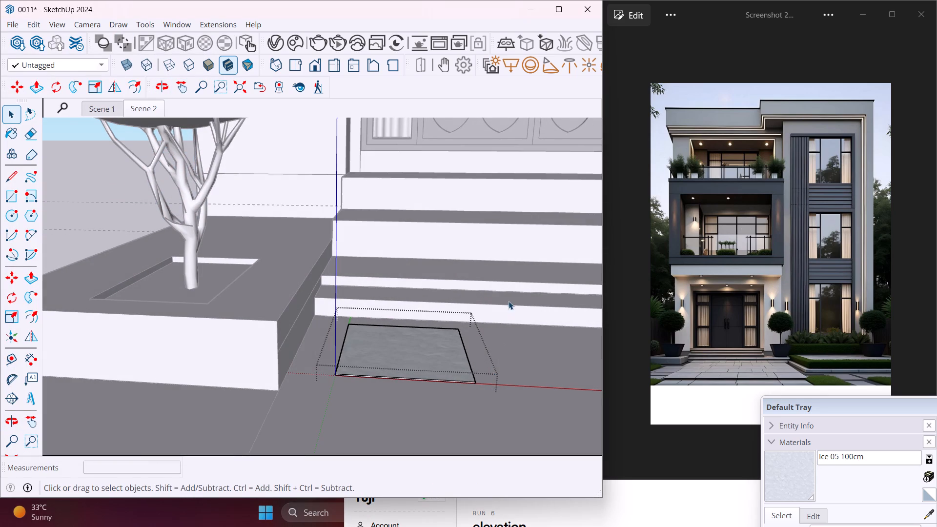
left_click_drag(485, 306, 336, 381)
left_click_drag(336, 381, 310, 390)
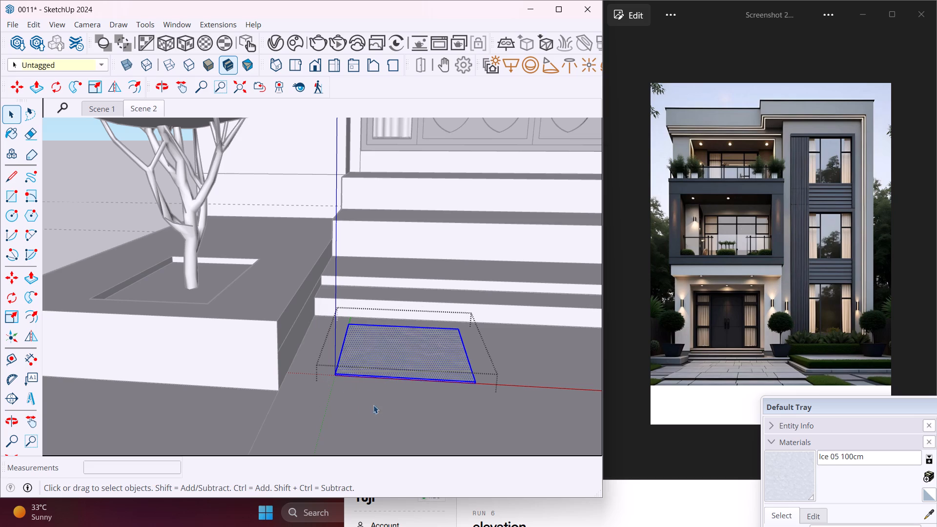
key("m")
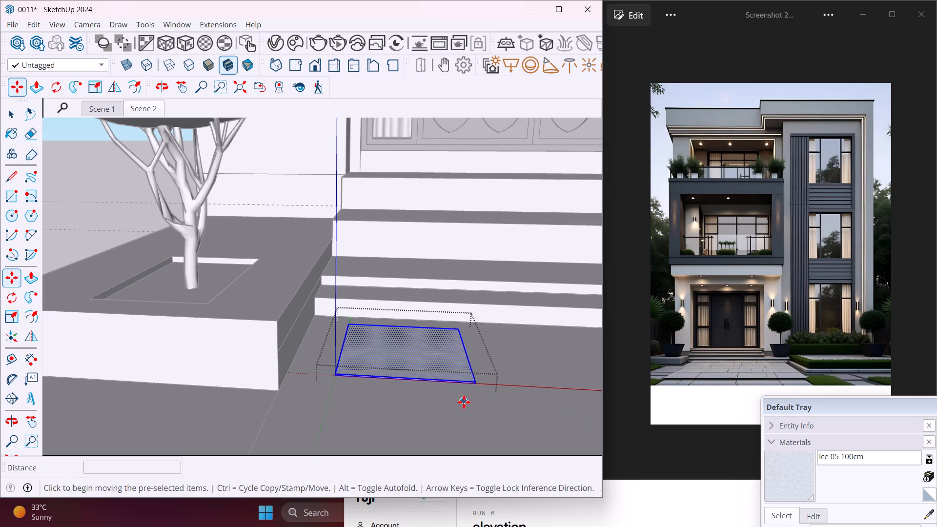
left_click(464, 402)
scroll(519, 402, "down", 3)
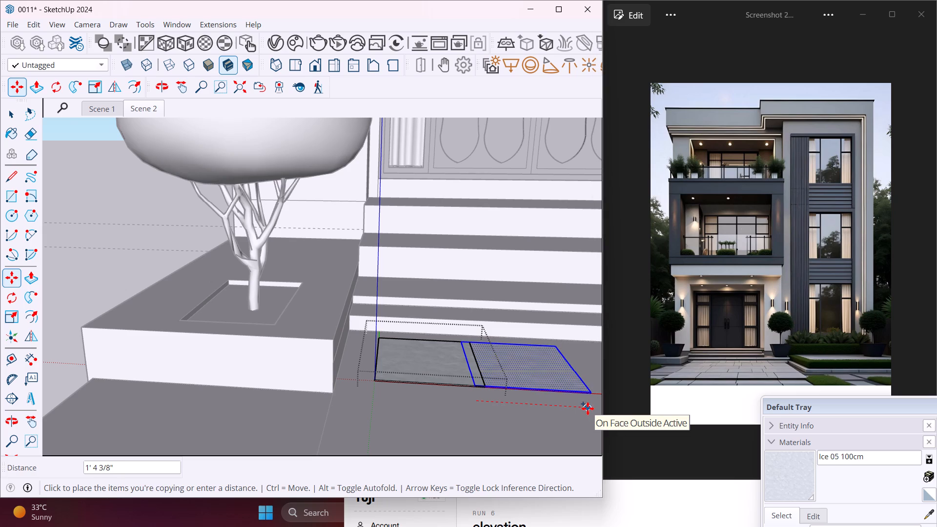
middle_click_drag(588, 408, 475, 368)
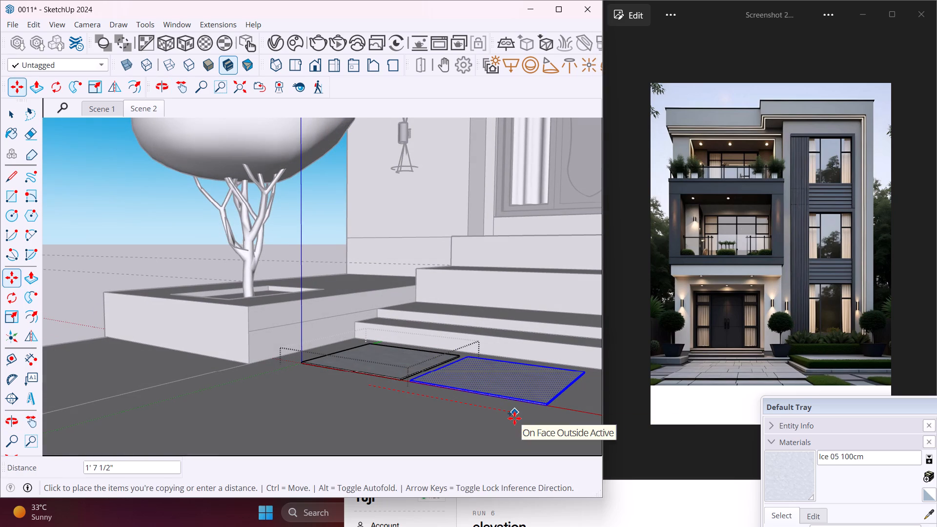
left_click(512, 417)
Copy the second tile about 1' 7 5/8" along the red axis to place a third tile in the row.
middle_click_drag(512, 417, 591, 416)
scroll(451, 399, "down", 6)
scroll(409, 374, "down", 5)
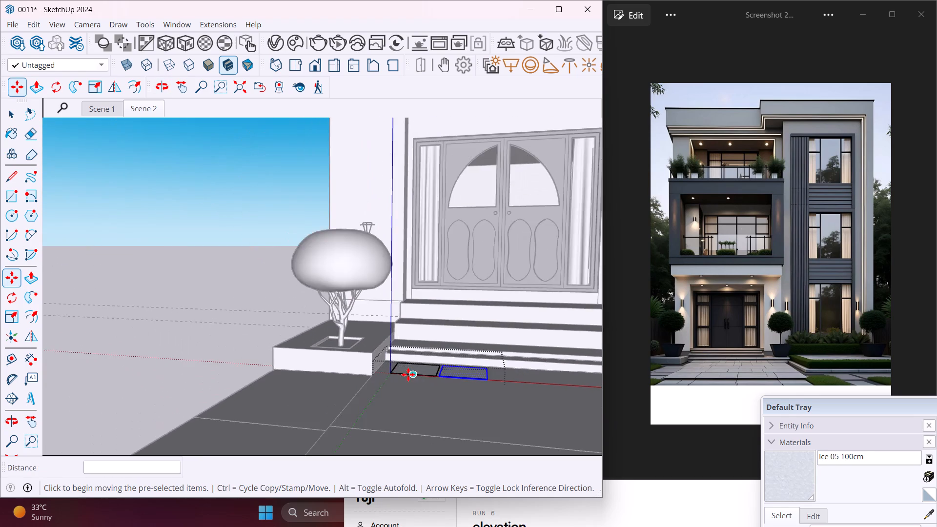
scroll(408, 374, "down", 4)
middle_click_drag(480, 406, 552, 412)
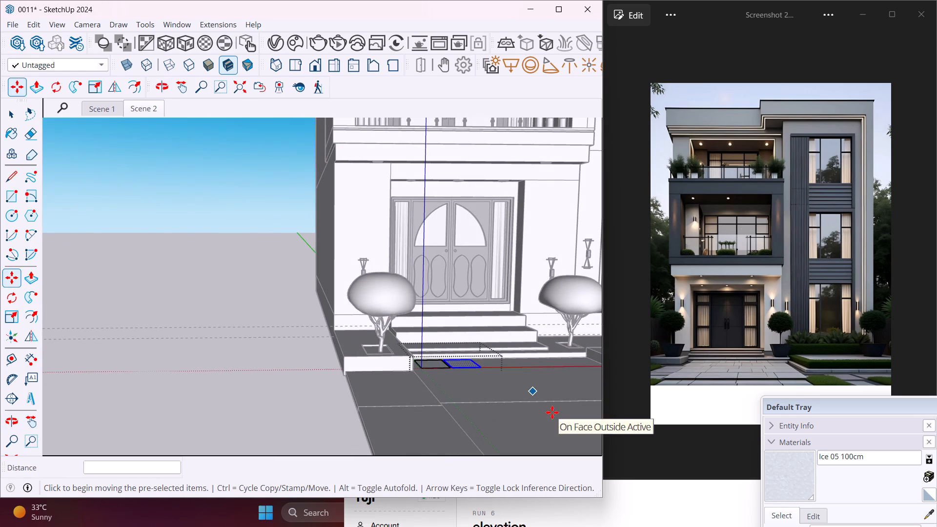
left_click(173, 87)
left_click_drag(540, 391, 374, 396)
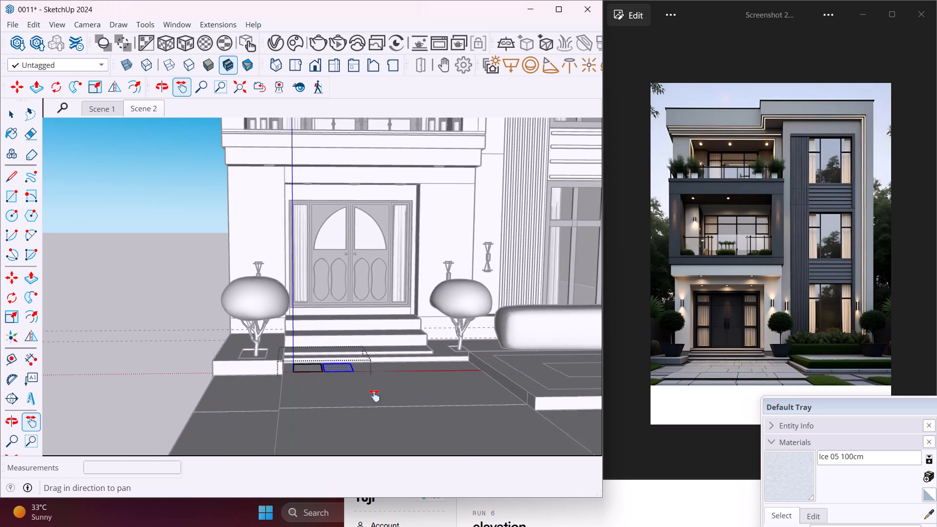
left_click_drag(374, 396, 347, 396)
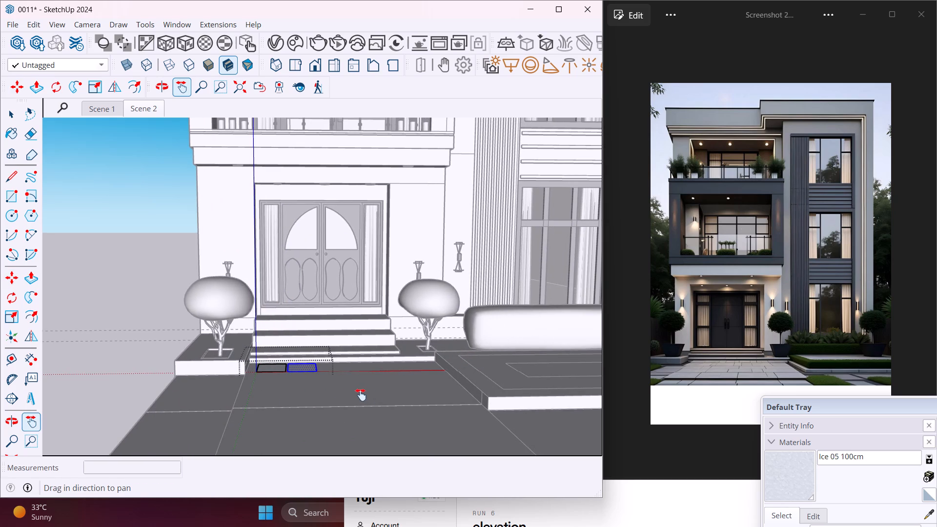
key("m")
scroll(316, 388, "up", 7)
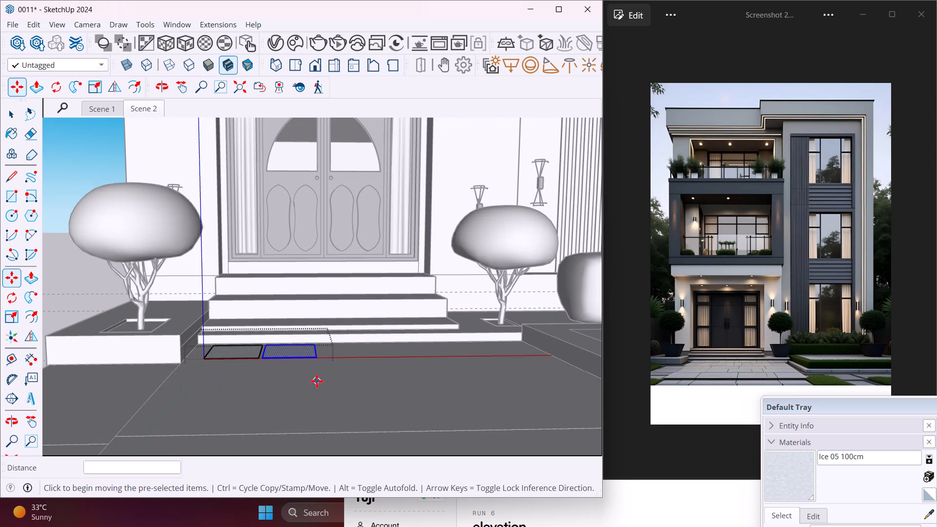
left_click(317, 381)
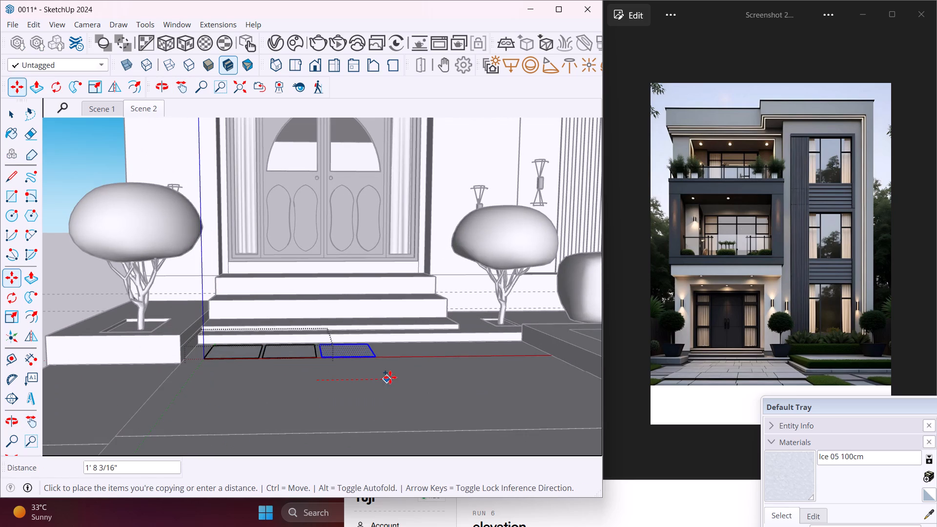
scroll(393, 377, "up", 5)
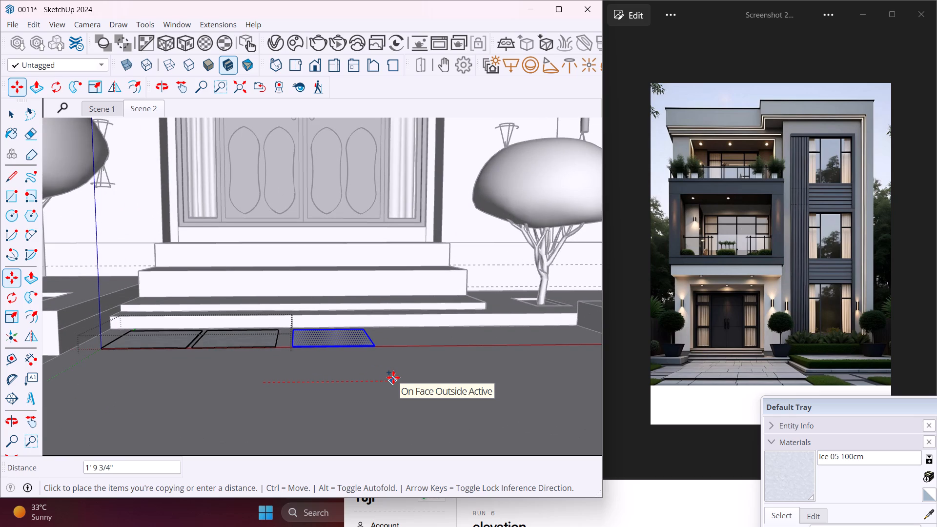
left_click(380, 376)
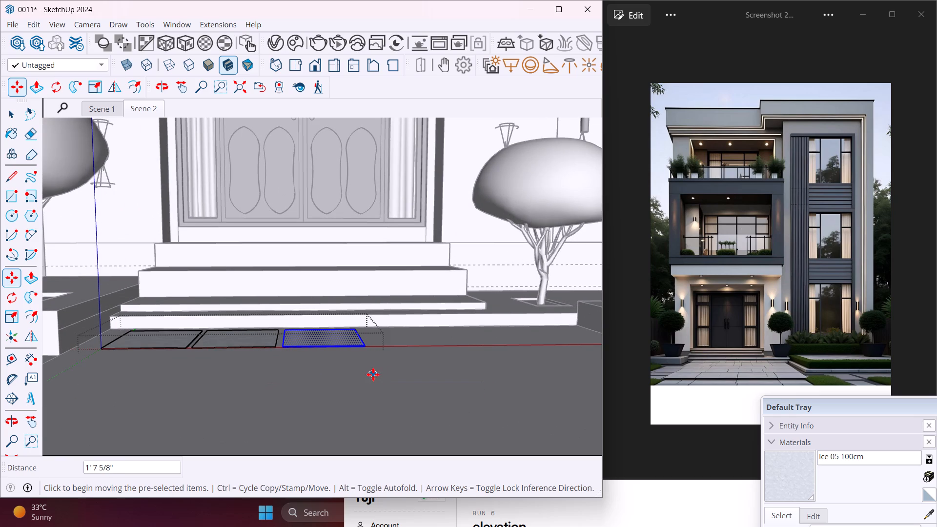
Copy the third tile about 1' 7 3/16" along the red axis, and repeat with a similar gap to make five tiles.
left_click(373, 374)
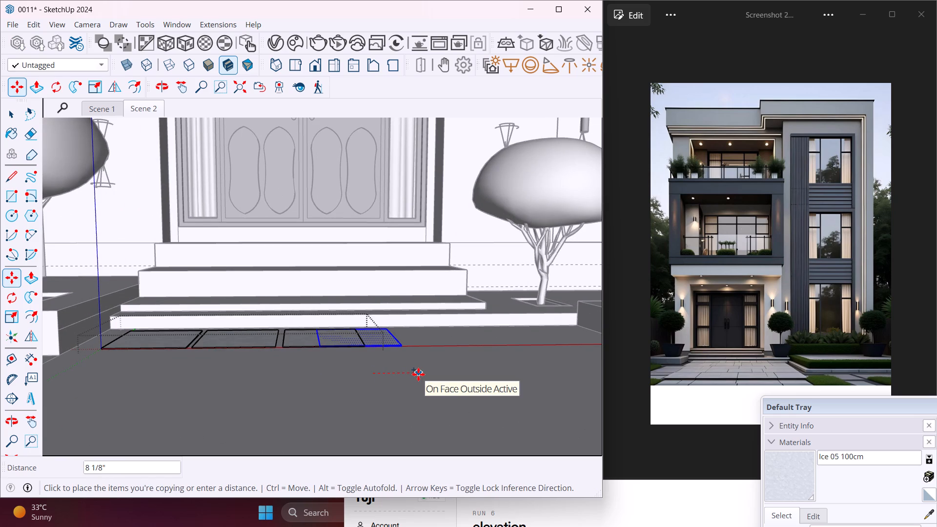
left_click(481, 375)
left_click(480, 374)
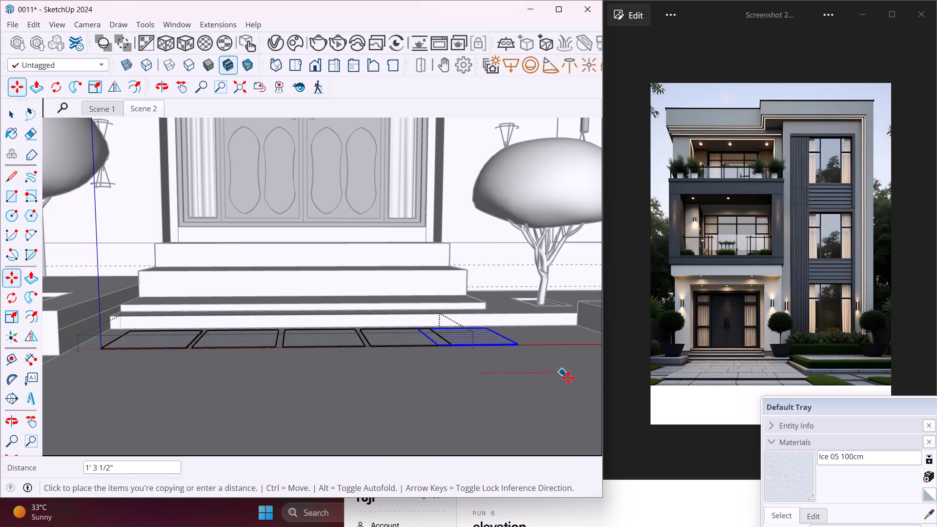
left_click(590, 378)
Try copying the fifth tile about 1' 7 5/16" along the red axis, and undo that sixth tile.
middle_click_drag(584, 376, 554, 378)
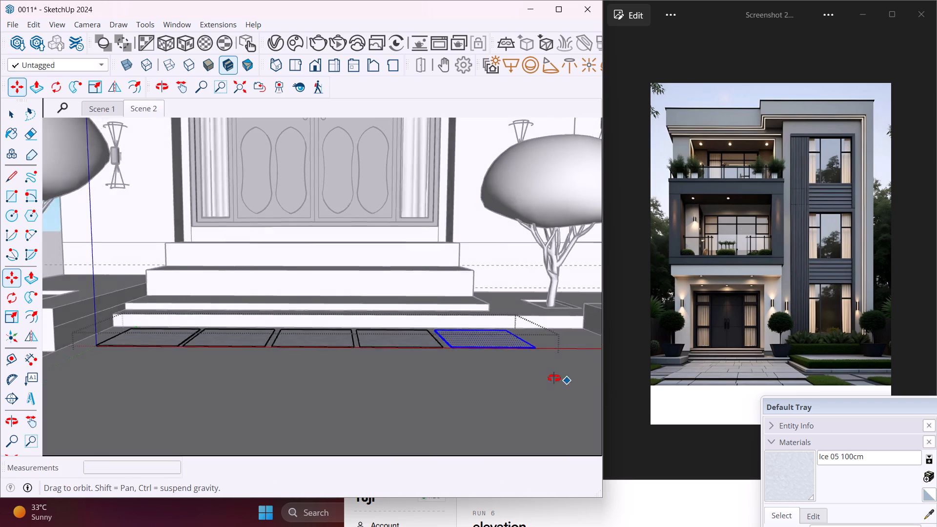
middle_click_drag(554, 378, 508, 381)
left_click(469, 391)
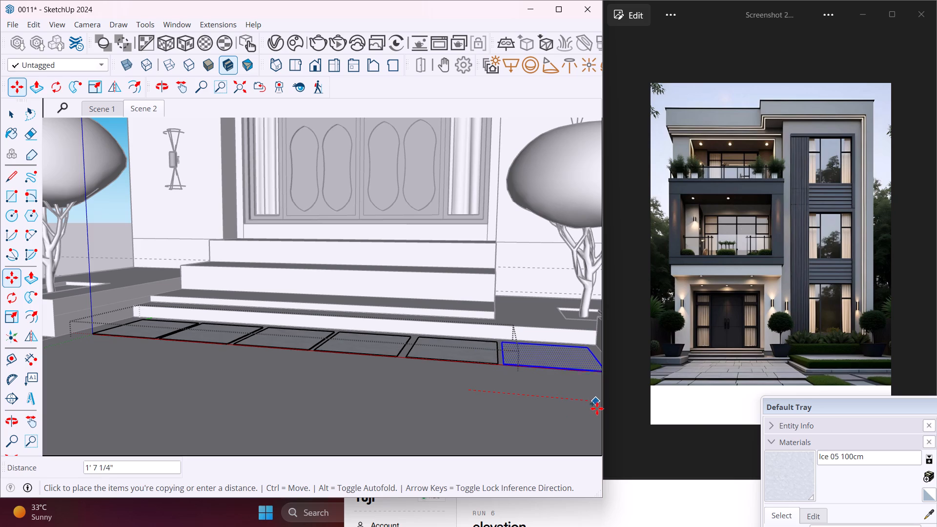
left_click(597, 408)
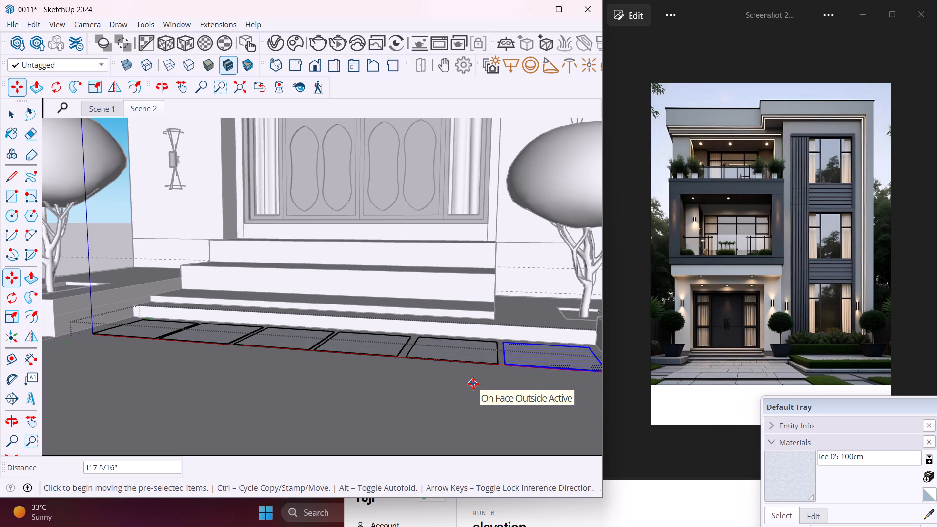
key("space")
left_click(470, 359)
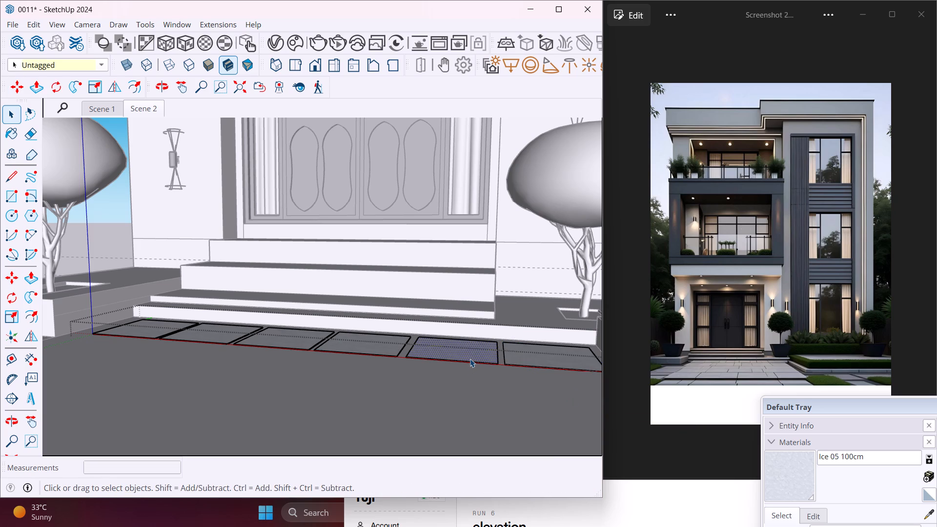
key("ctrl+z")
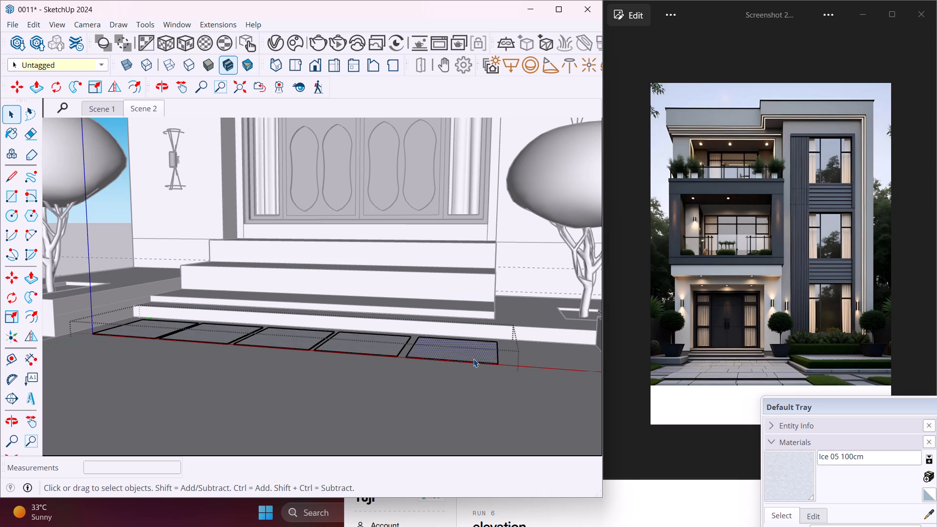
Reselect the whole fifth tile and copy it about 1' 8 1/4" along the red axis as the sixth tile.
middle_click_drag(481, 361, 513, 414)
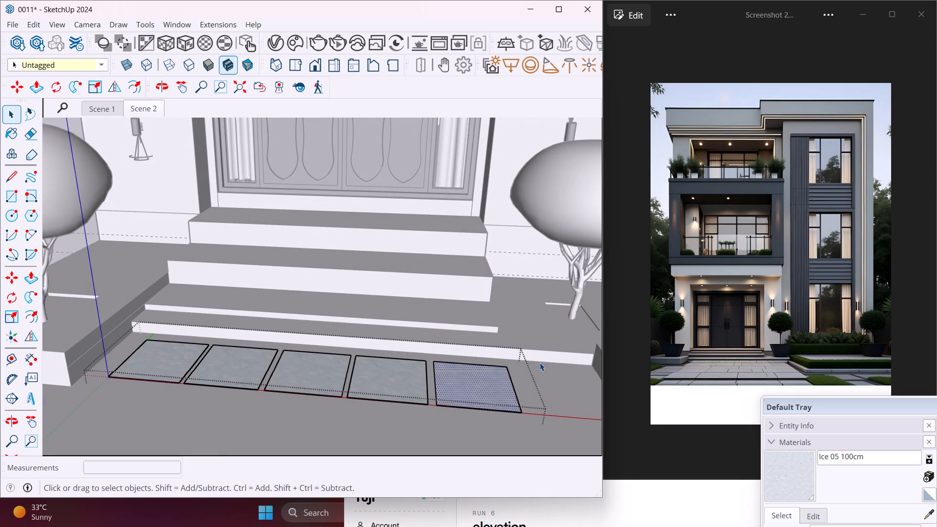
left_click_drag(537, 356, 434, 413)
left_click_drag(434, 413, 435, 413)
left_click_drag(435, 413, 430, 416)
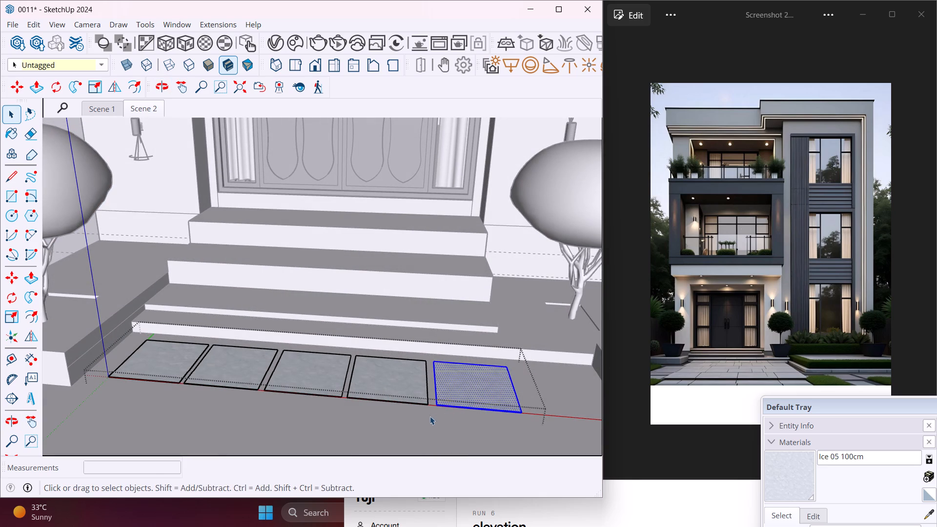
key("m")
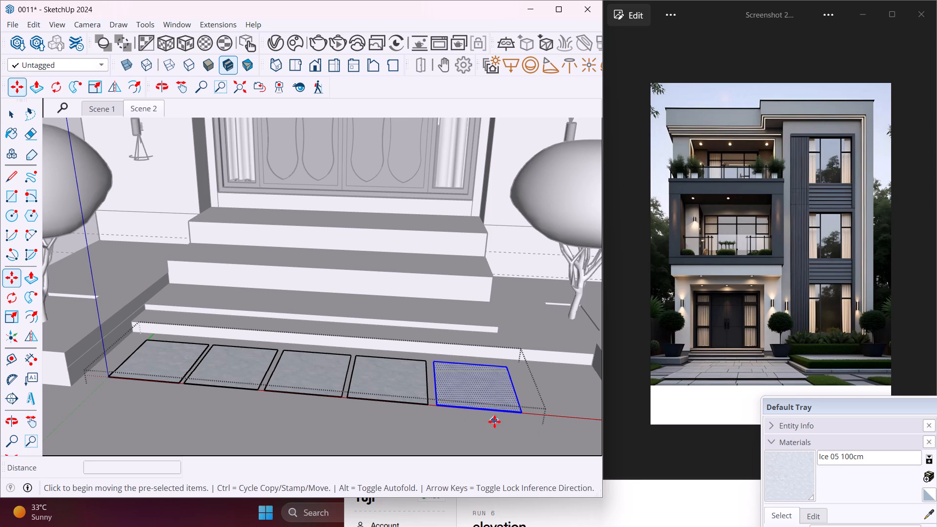
left_click(491, 426)
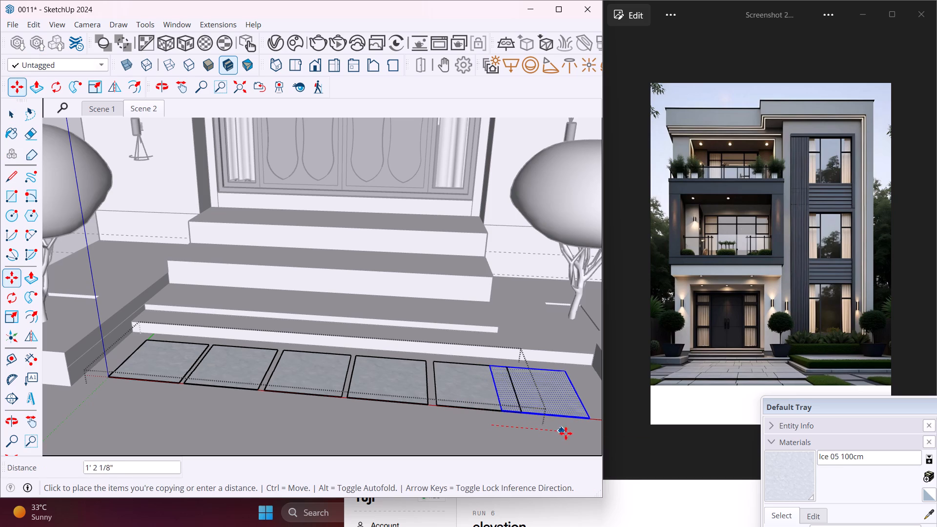
left_click(593, 435)
Select all six tiles of the row and copy them forward along the green axis as a second row.
middle_click_drag(501, 416, 518, 412)
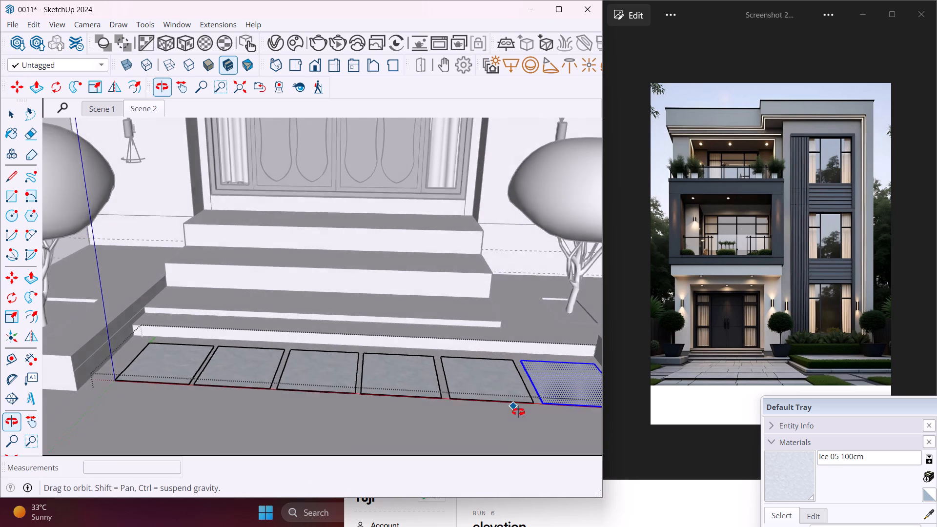
middle_click_drag(518, 412, 528, 409)
scroll(452, 405, "down", 2)
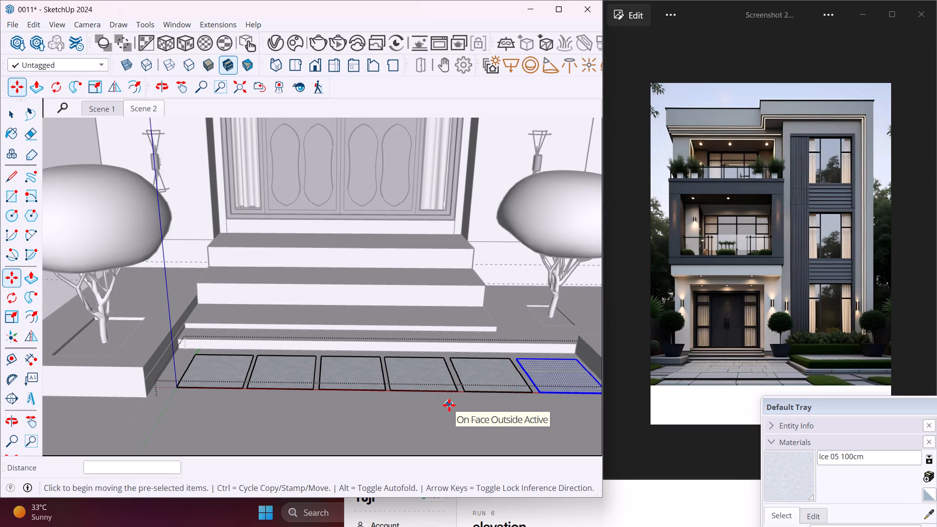
key("space")
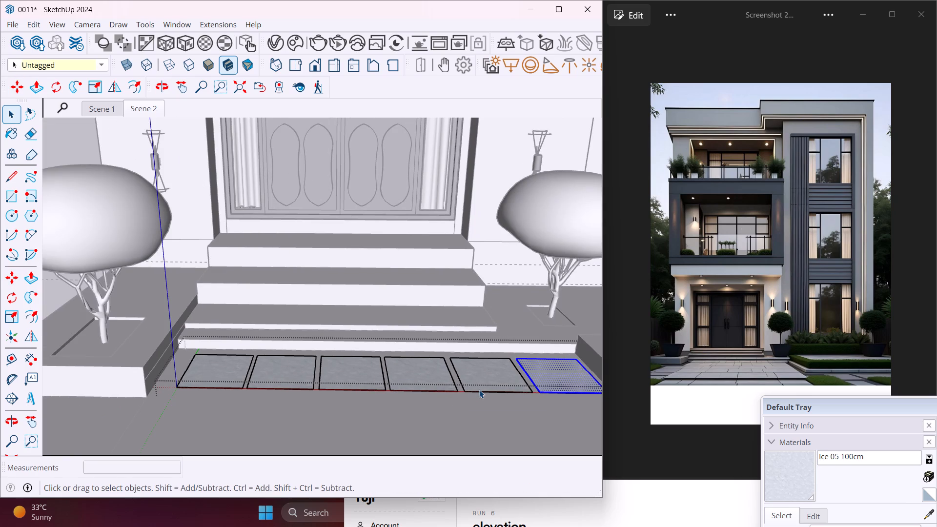
left_click_drag(522, 351, 448, 392, "ctrl")
left_click_drag(448, 392, 173, 400, "ctrl")
middle_click_drag(218, 400, 241, 362)
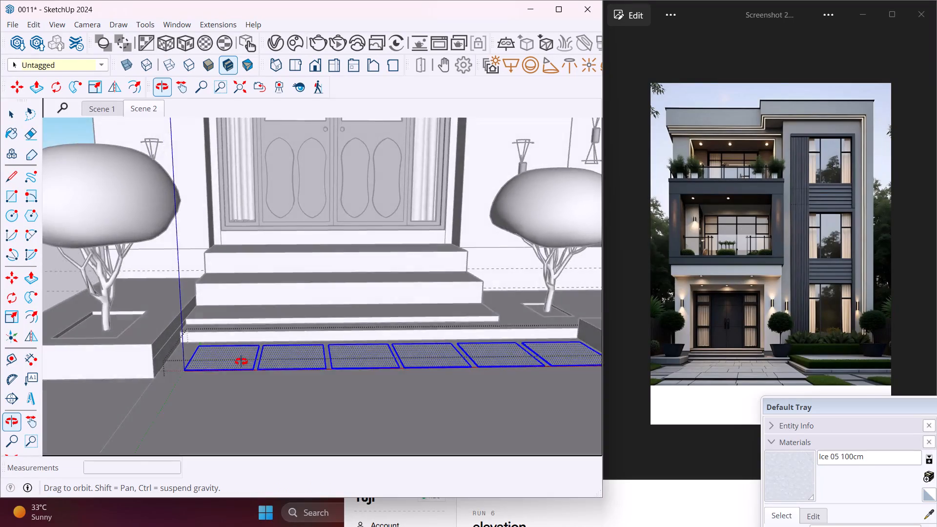
middle_click_drag(241, 362, 339, 357)
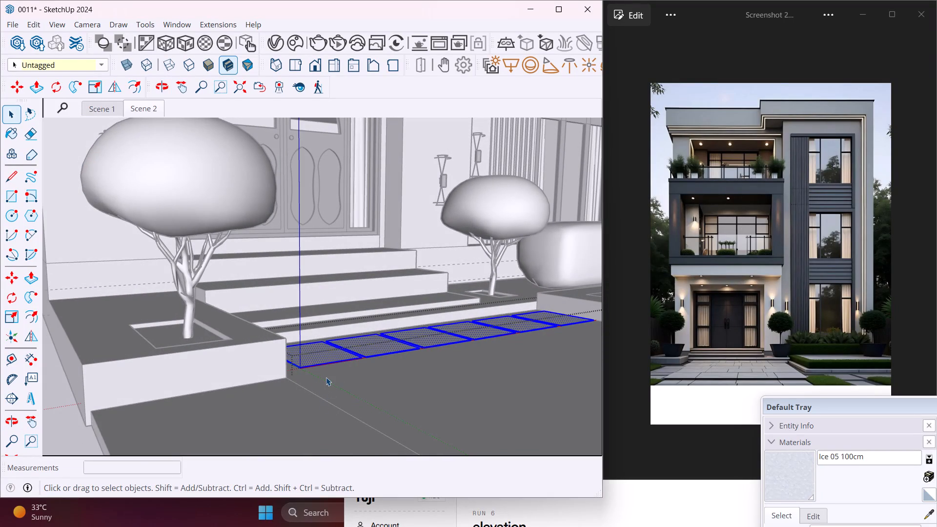
key("m")
left_click(320, 377)
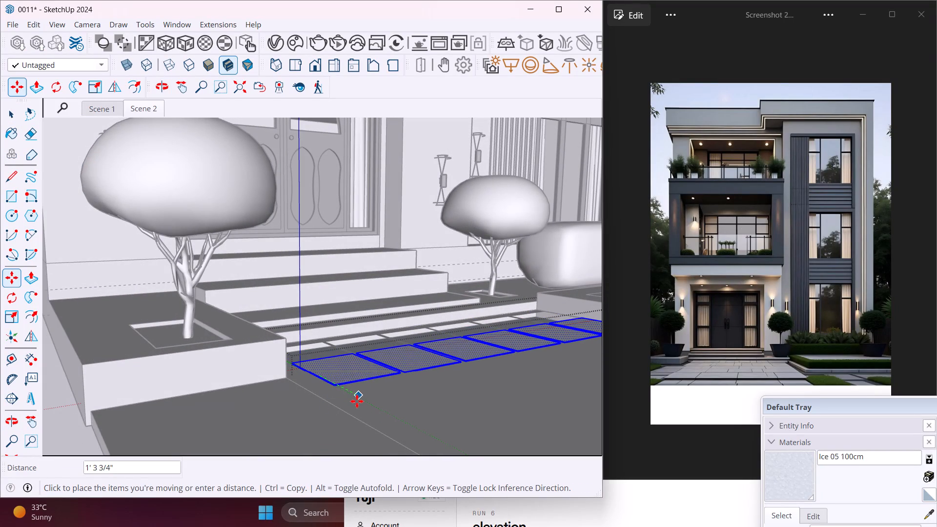
scroll(357, 401, "down", 6)
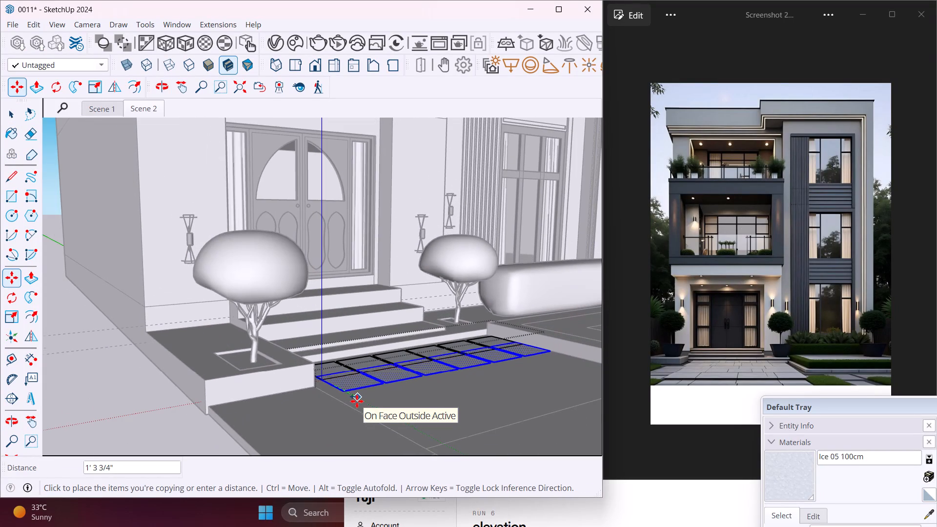
left_click(373, 411)
Copy the second tile row 2' forward from the steps, and repeat at 2' to make four rows.
left_click(371, 410)
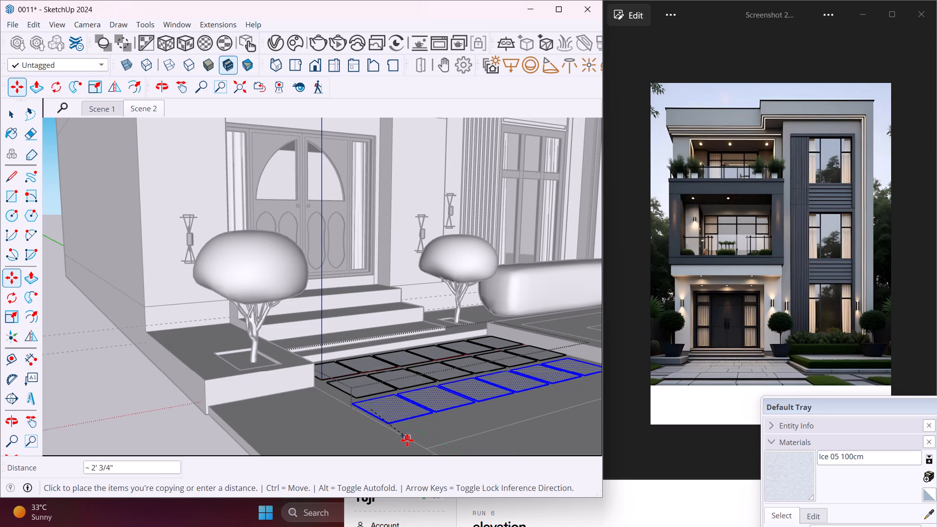
left_click(424, 434)
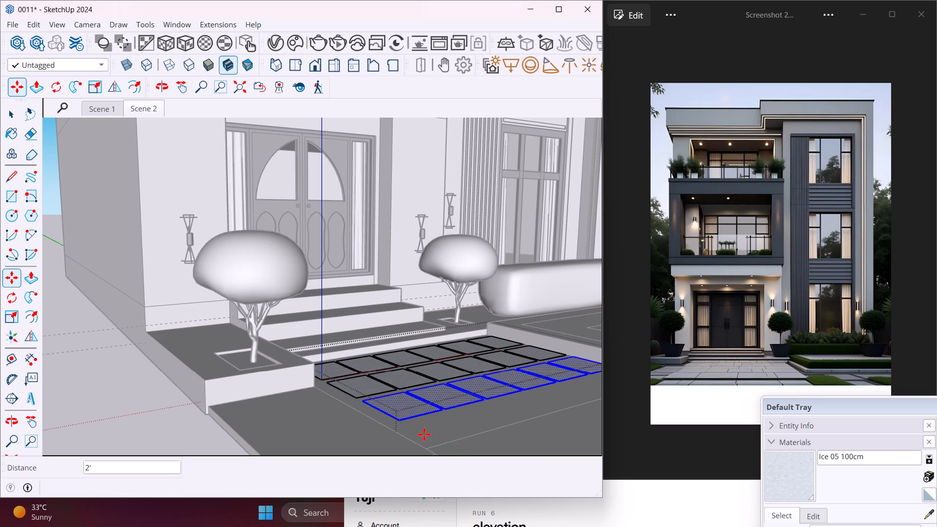
left_click(424, 434)
left_click(425, 429)
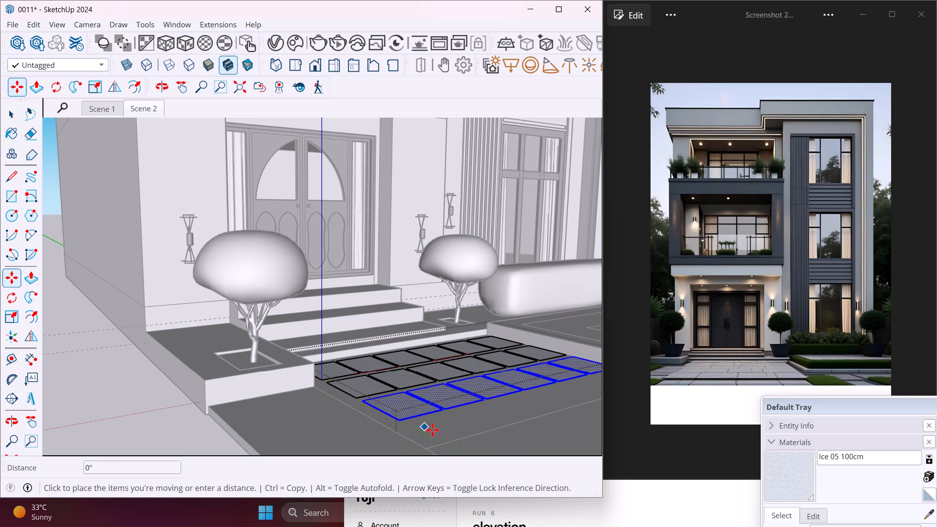
scroll(446, 441, "down", 4)
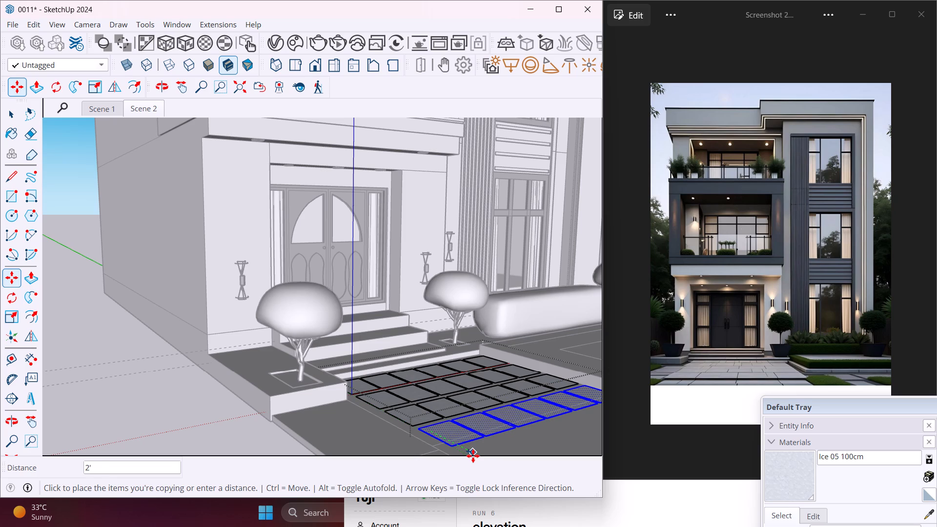
left_click(473, 456)
Copy the fourth tile row 2' along the green axis, away from the entrance steps, as the fifth row.
middle_click_drag(473, 456, 468, 412)
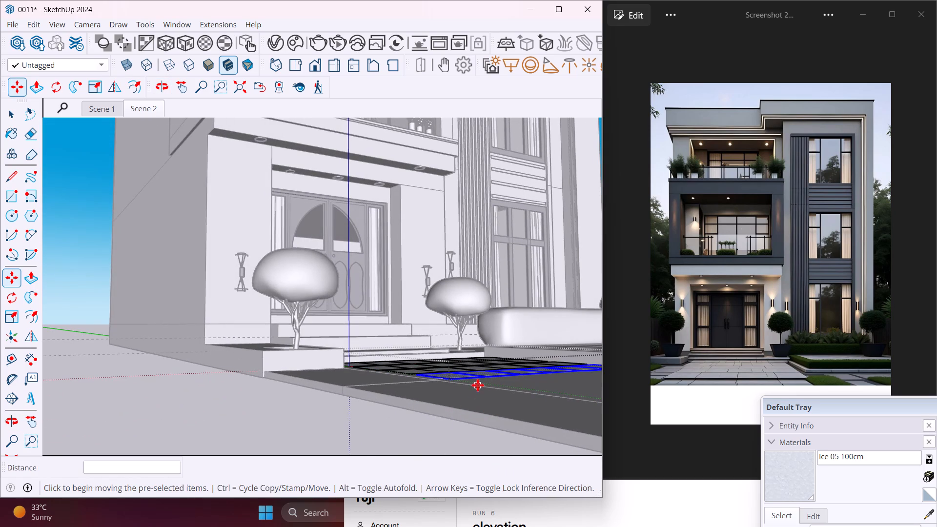
middle_click_drag(478, 385, 564, 418)
scroll(510, 397, "down", 9)
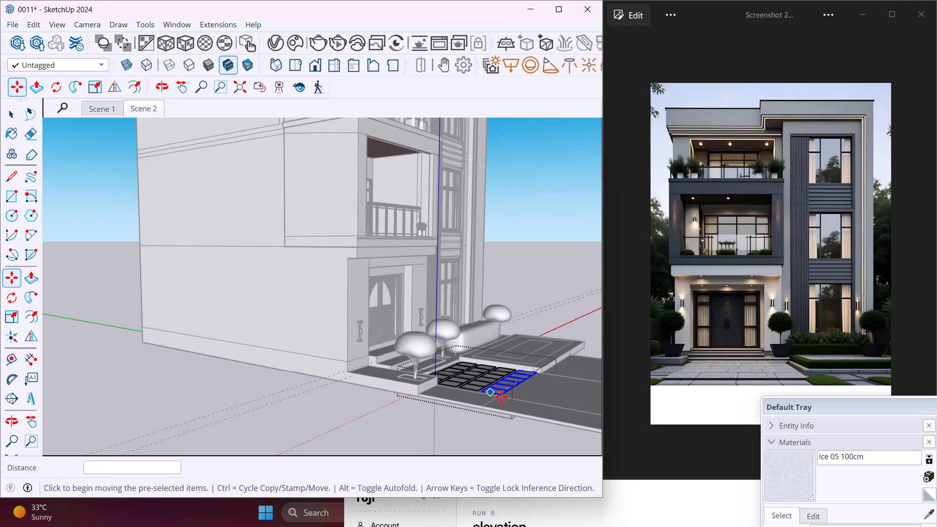
middle_click_drag(522, 403, 621, 405)
scroll(571, 377, "up", 7)
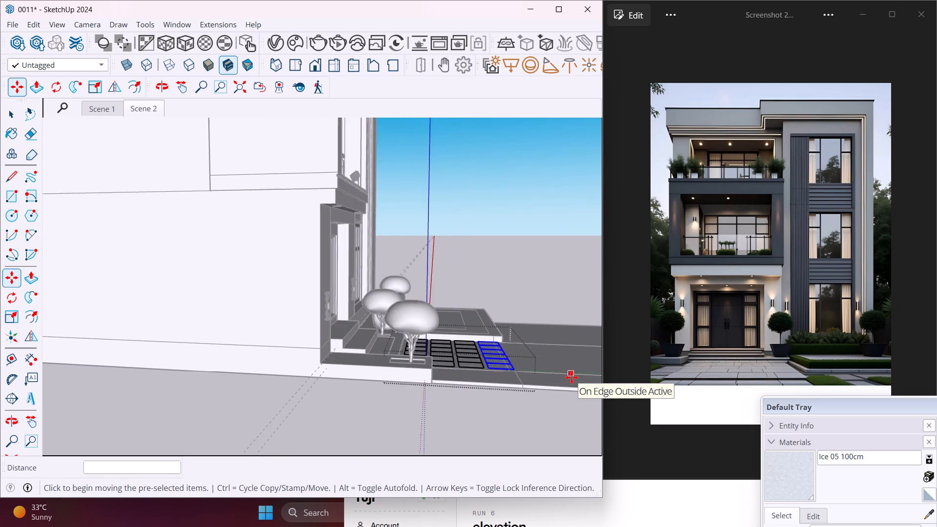
scroll(571, 377, "up", 3)
left_click(517, 361)
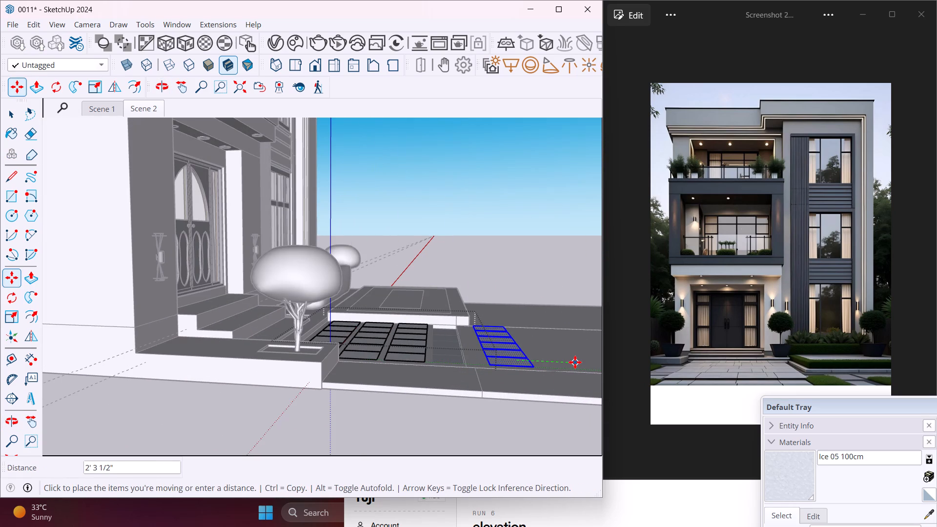
left_click(571, 362)
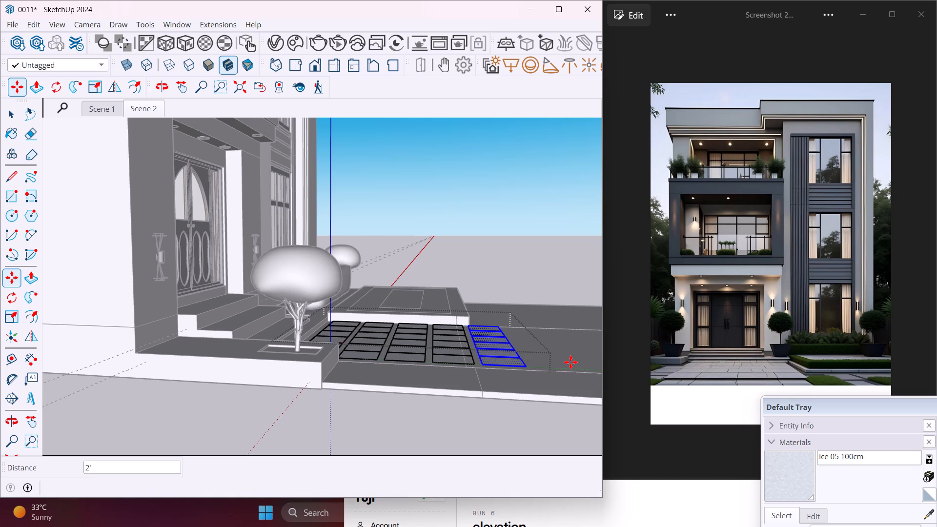
Copy the fifth tile row forward along the green axis, and copy that row another 2' to make seven rows.
middle_click_drag(570, 362, 471, 362)
scroll(456, 361, "down", 4)
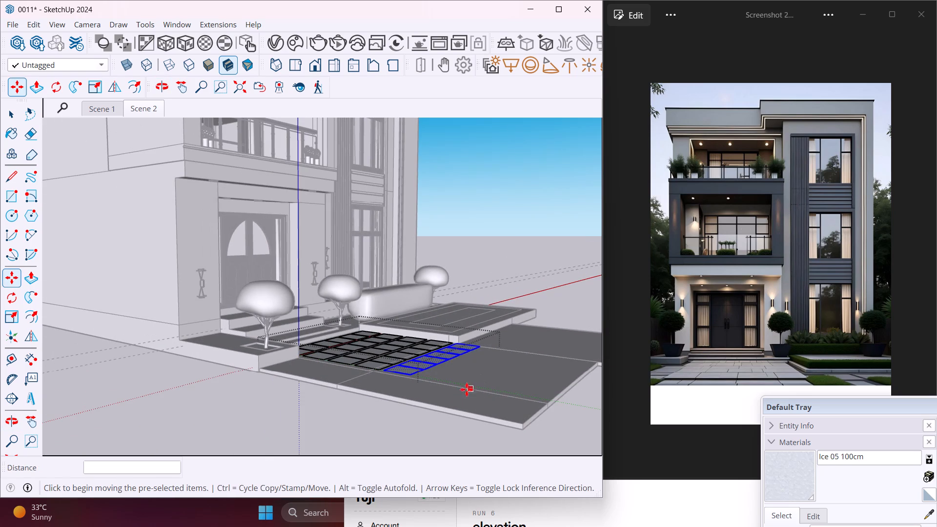
left_click(449, 377)
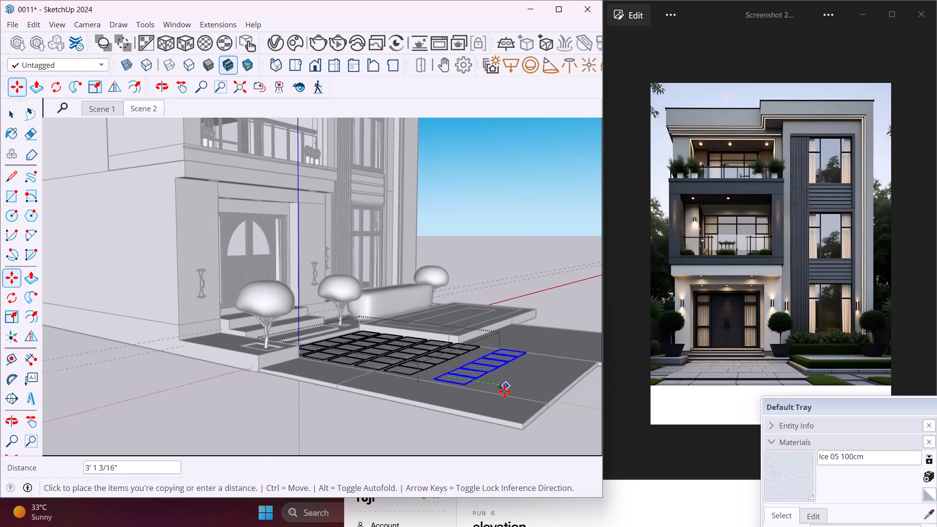
left_click(489, 388)
left_click(484, 388)
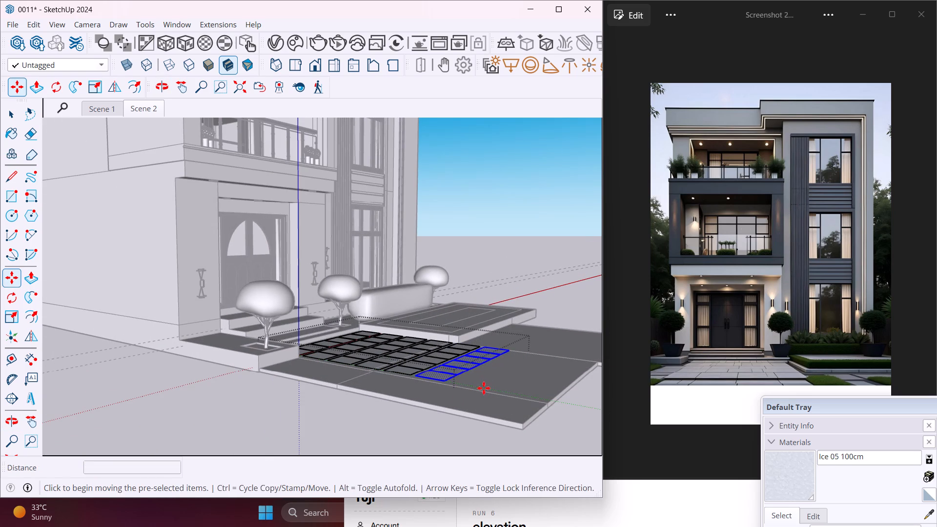
left_click(525, 394)
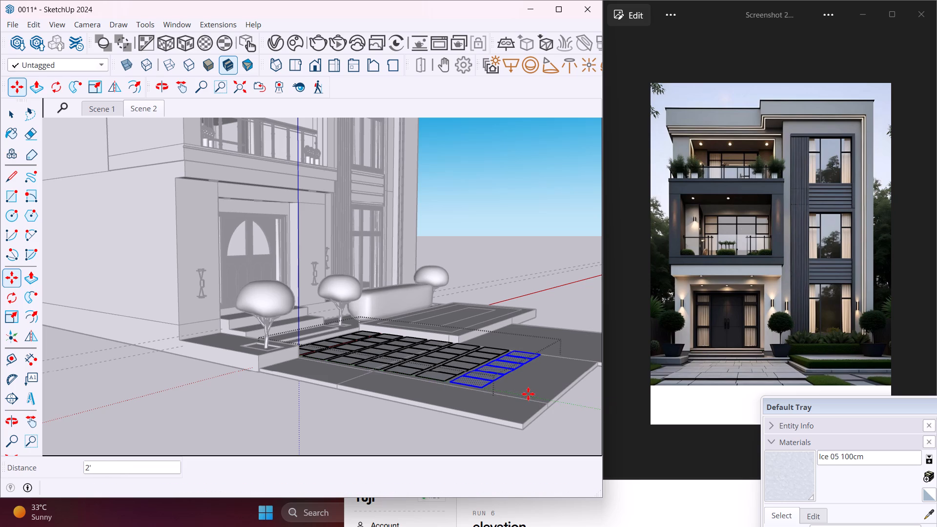
middle_click_drag(559, 378, 434, 399)
scroll(420, 398, "up", 1)
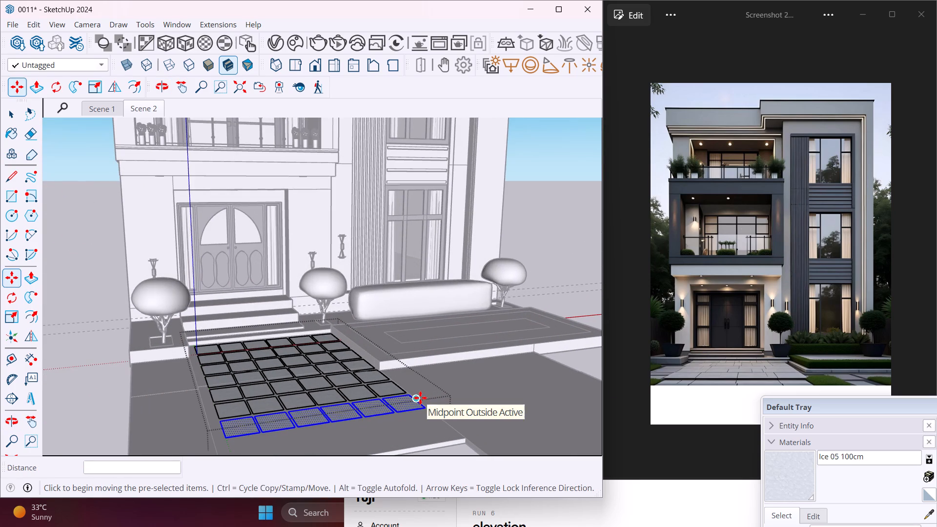
scroll(420, 398, "up", 3)
key("Escape")
key("space")
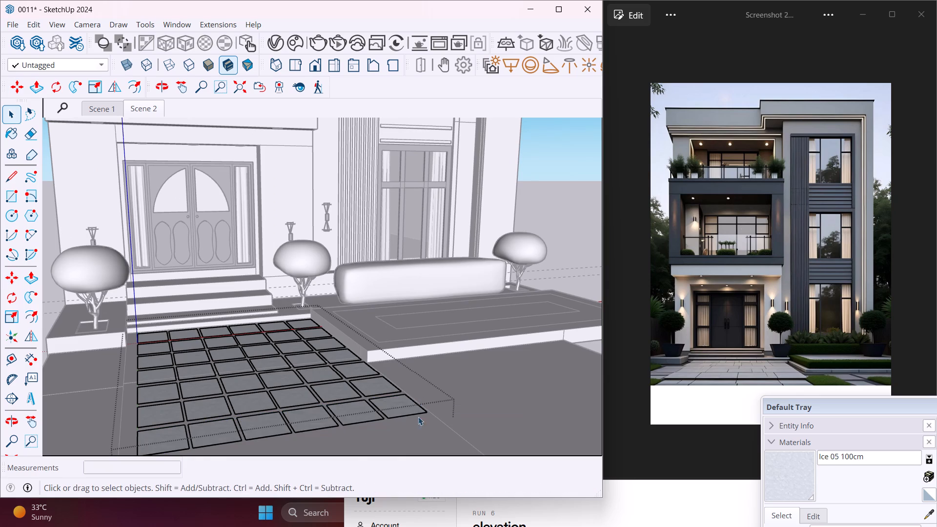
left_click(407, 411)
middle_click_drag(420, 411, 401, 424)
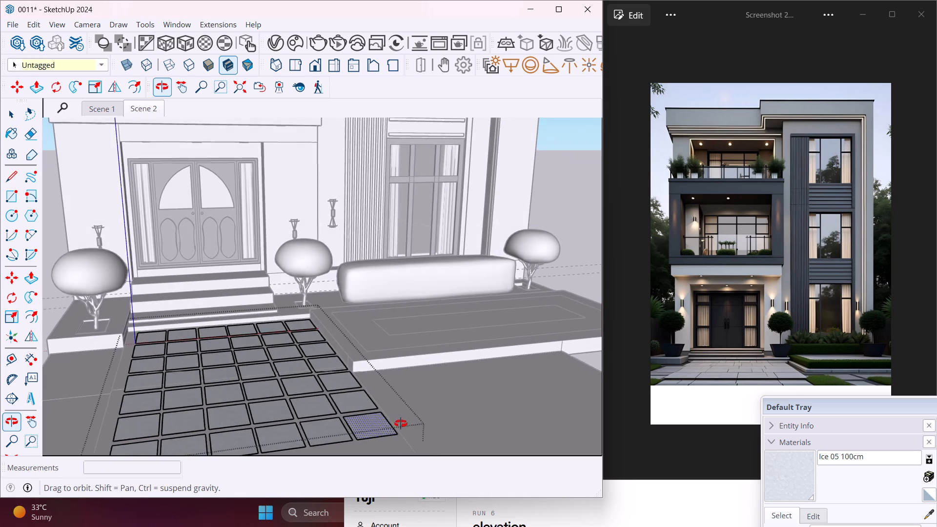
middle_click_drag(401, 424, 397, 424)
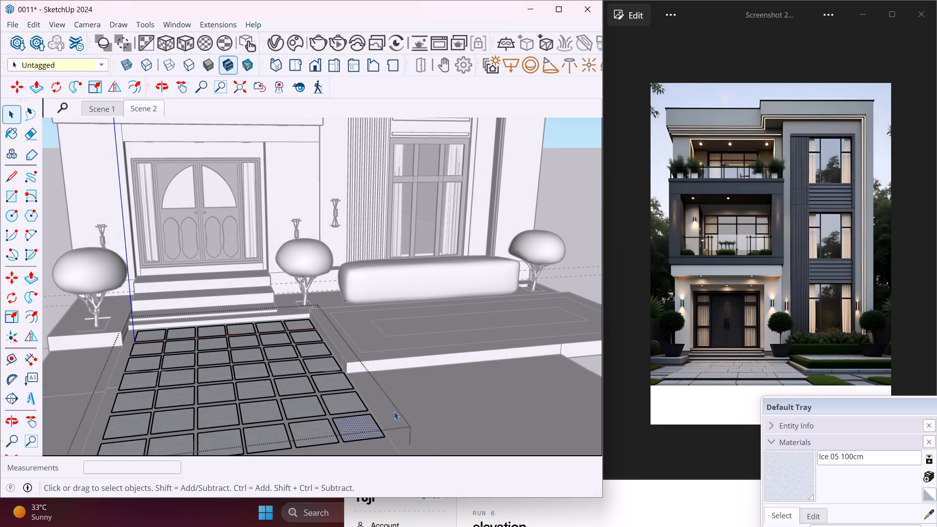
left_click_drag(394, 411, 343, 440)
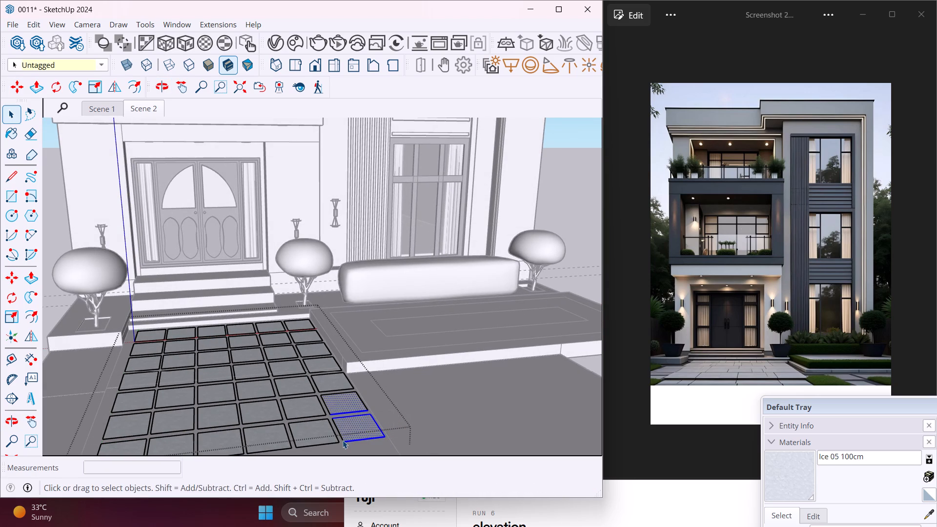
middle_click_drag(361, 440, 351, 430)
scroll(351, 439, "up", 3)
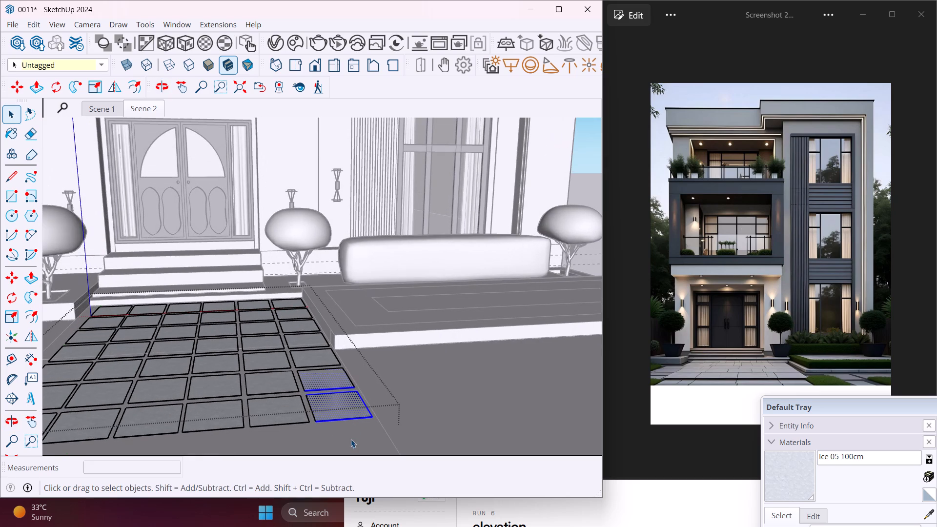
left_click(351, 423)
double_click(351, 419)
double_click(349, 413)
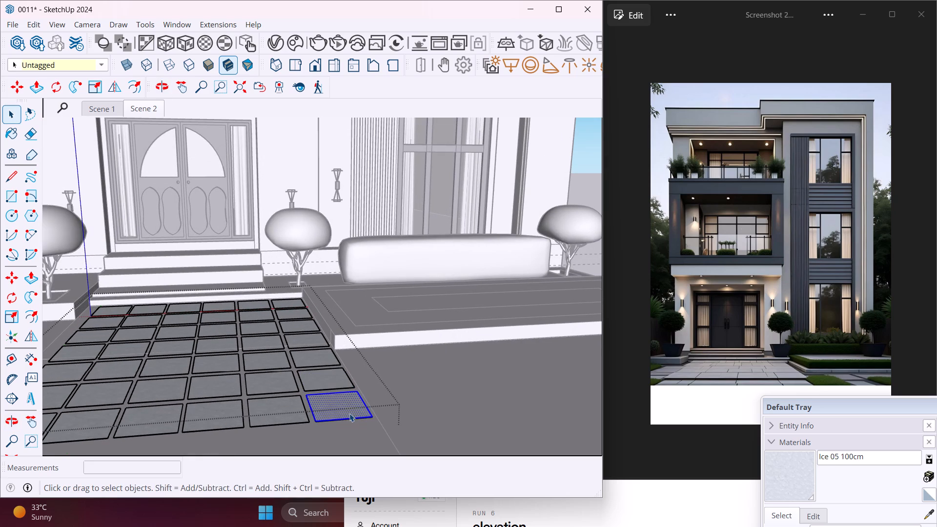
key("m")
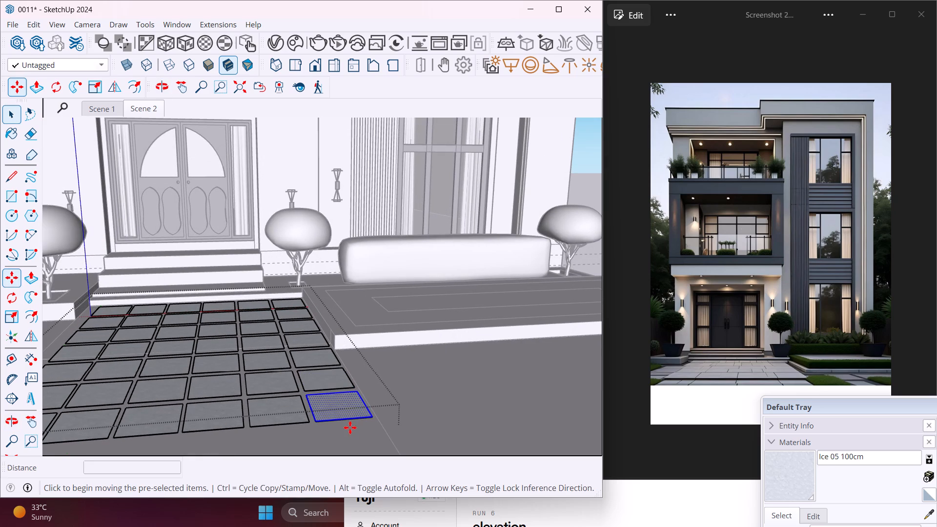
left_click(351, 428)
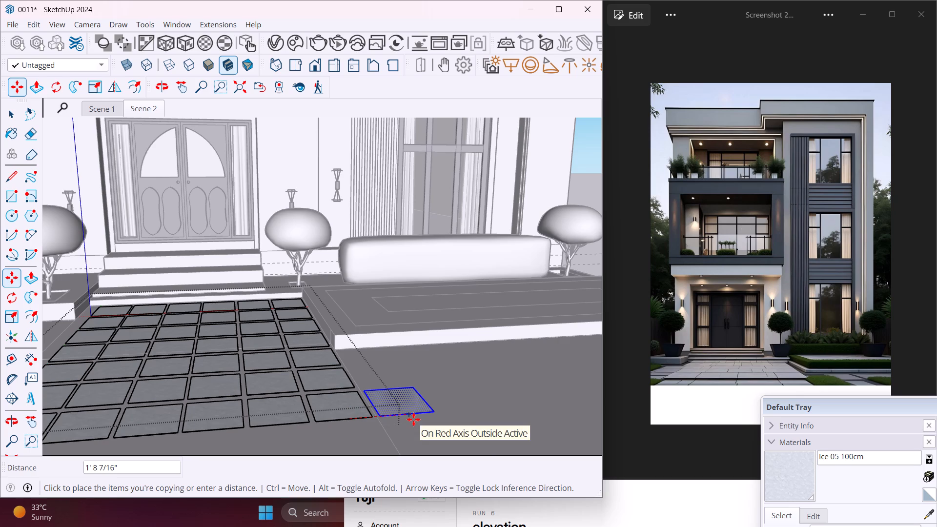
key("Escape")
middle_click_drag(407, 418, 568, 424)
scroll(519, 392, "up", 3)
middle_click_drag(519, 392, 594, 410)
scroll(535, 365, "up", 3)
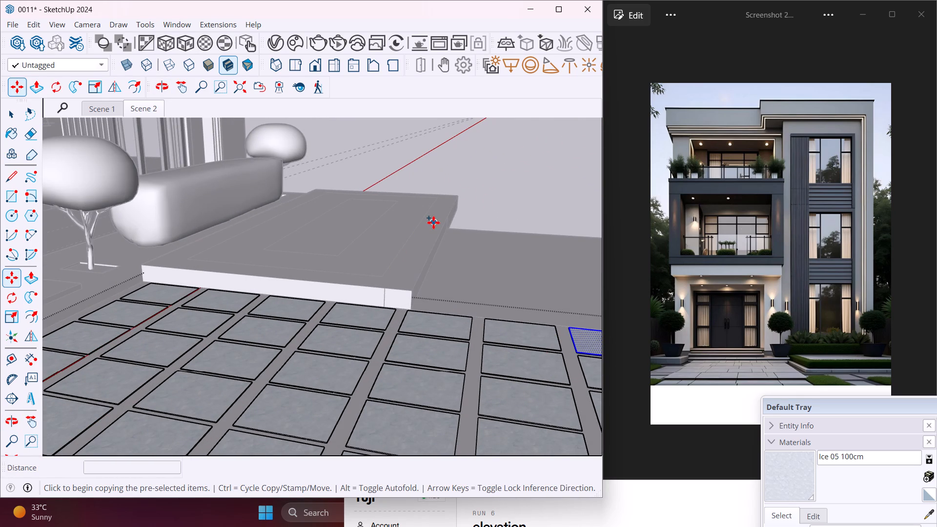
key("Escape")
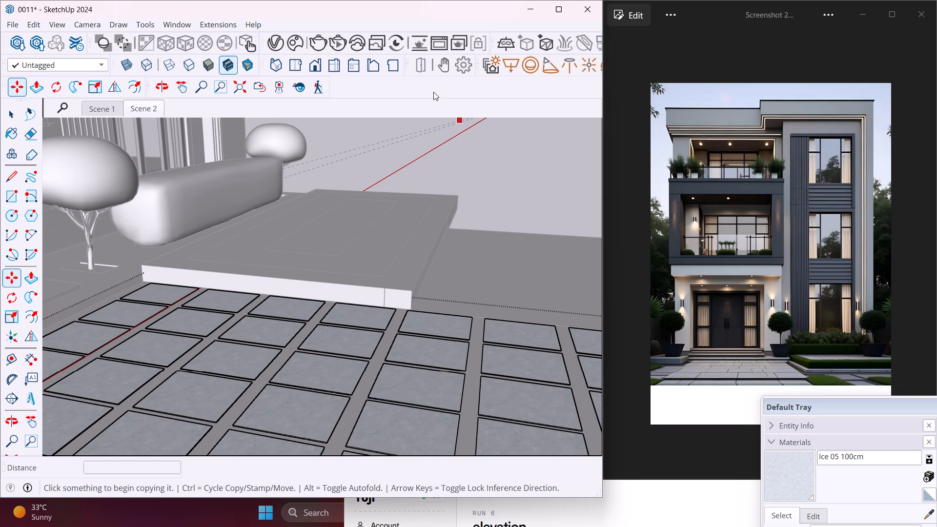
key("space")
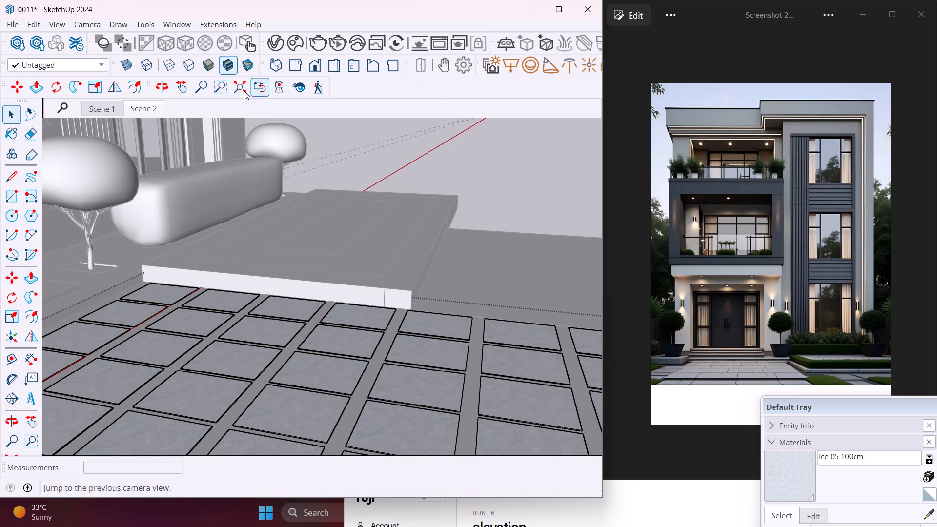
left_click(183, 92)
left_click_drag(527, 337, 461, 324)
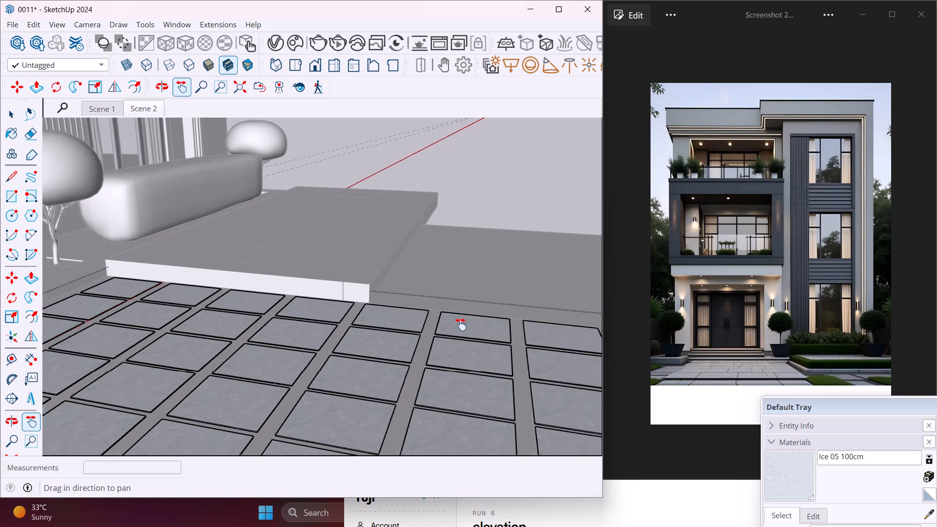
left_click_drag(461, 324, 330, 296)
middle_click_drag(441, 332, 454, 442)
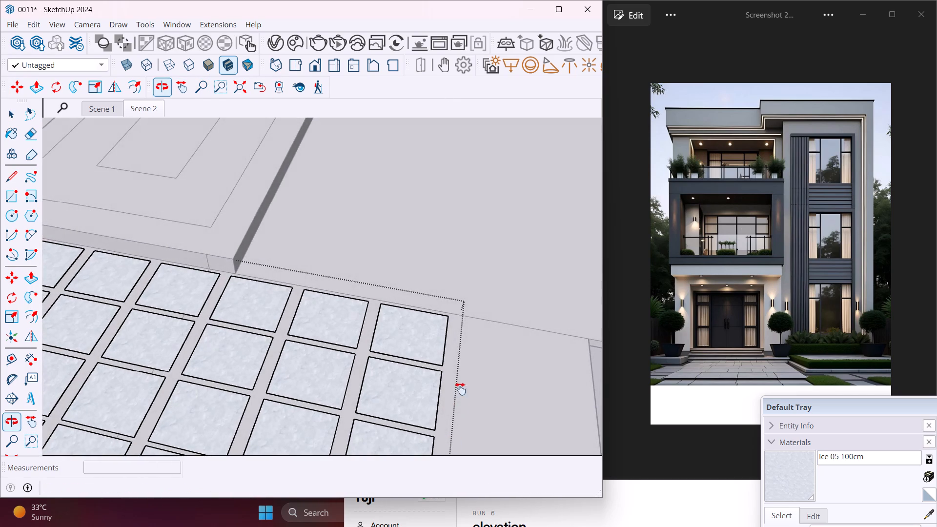
Select the outer front corner tile of the entrance grid and copy it about 4' along the red axis, clear of the grid.
scroll(456, 366, "up", 4)
middle_click_drag(456, 366, 492, 406)
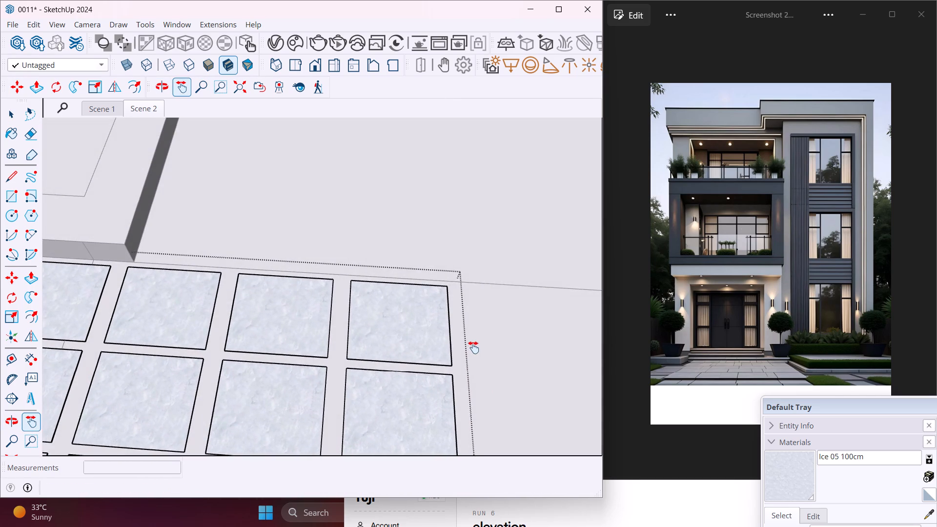
scroll(473, 345, "up", 8)
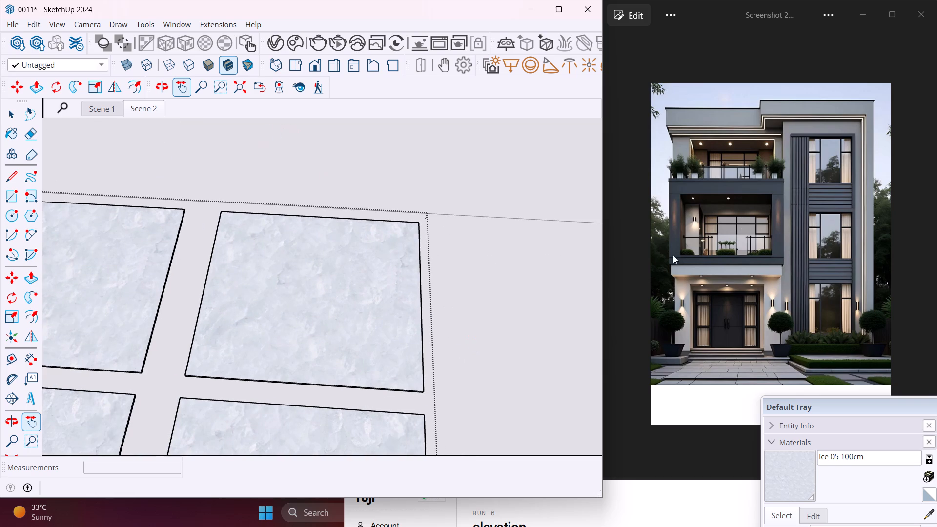
key("Escape")
key("space")
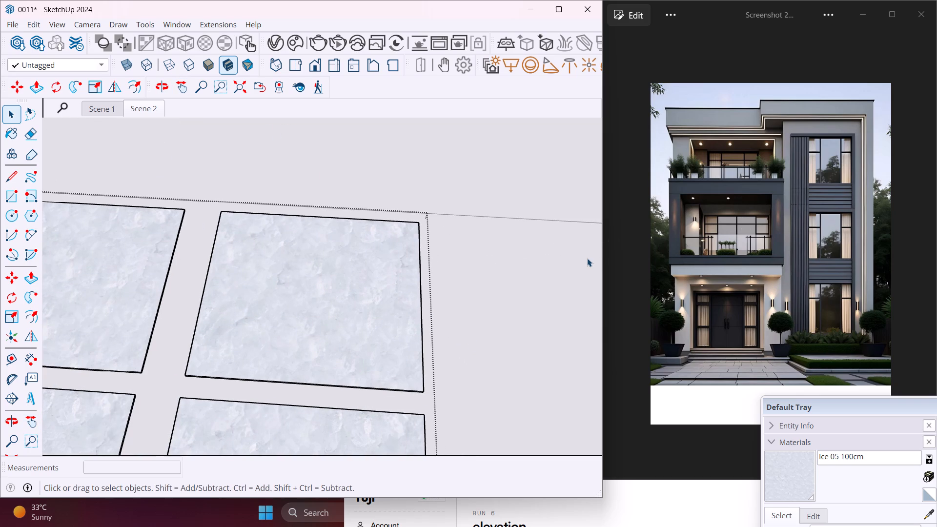
left_click_drag(473, 198, 270, 334)
left_click_drag(270, 334, 185, 376)
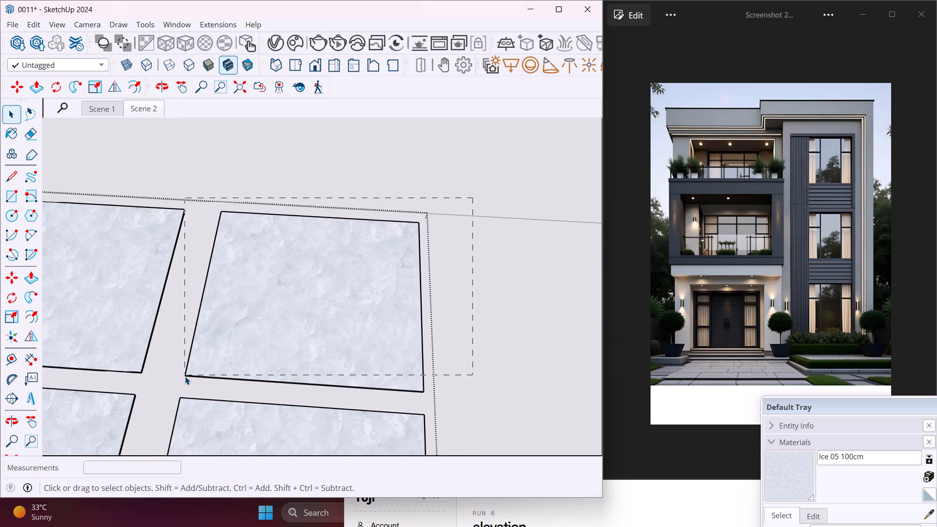
left_click_drag(185, 376, 184, 388)
left_click_drag(184, 388, 187, 390)
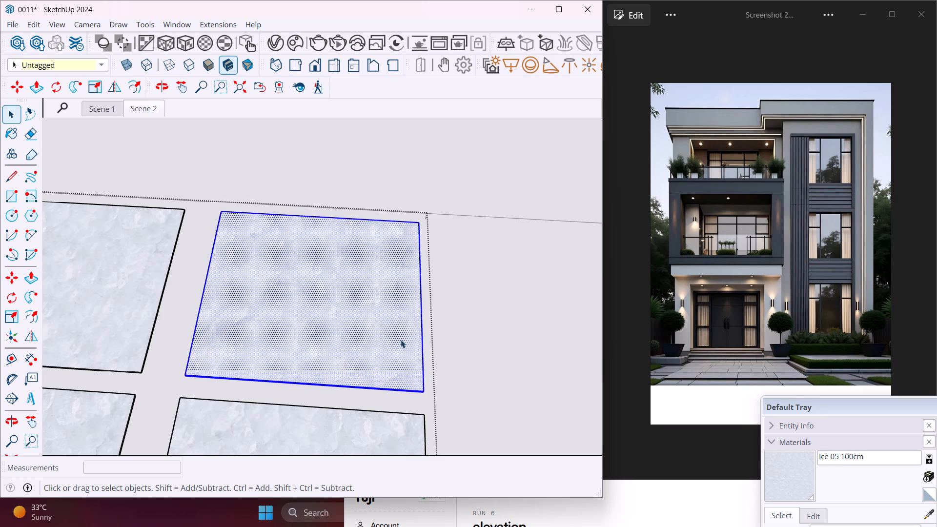
middle_click_drag(419, 334, 249, 257)
middle_click_drag(484, 353, 444, 349)
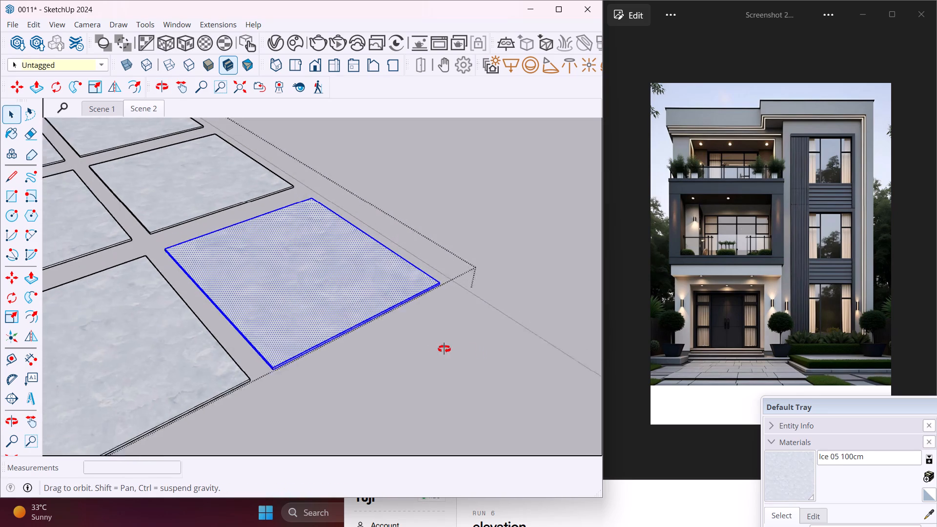
middle_click_drag(444, 349, 342, 289)
key("m")
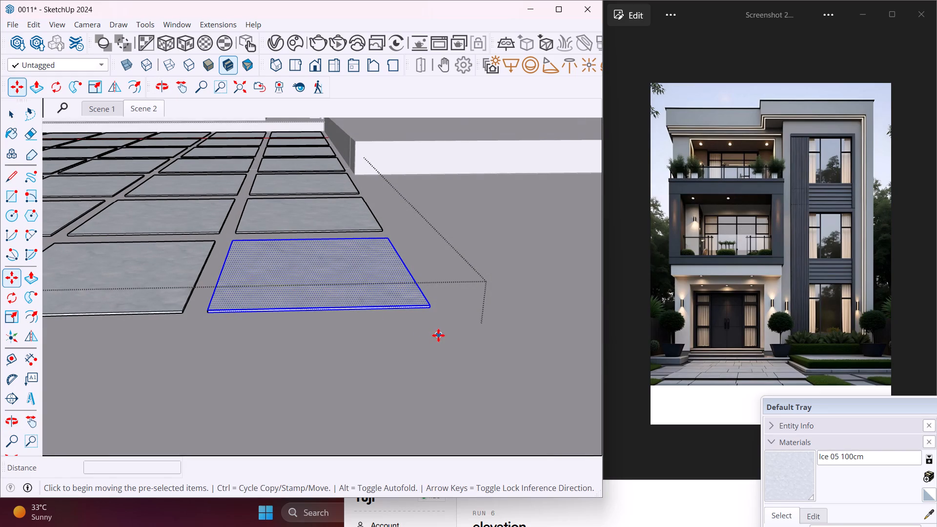
left_click(424, 338)
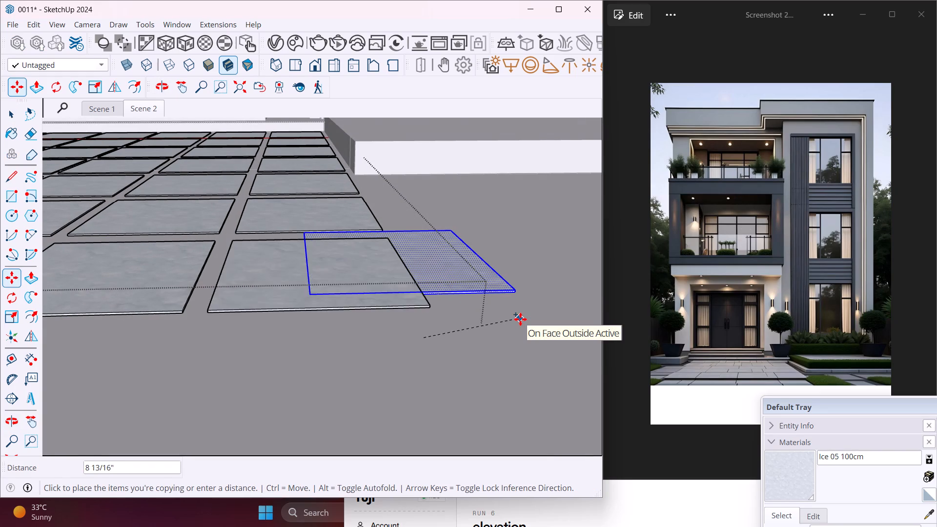
scroll(520, 319, "down", 4)
middle_click_drag(520, 319, 440, 314)
scroll(424, 309, "down", 5)
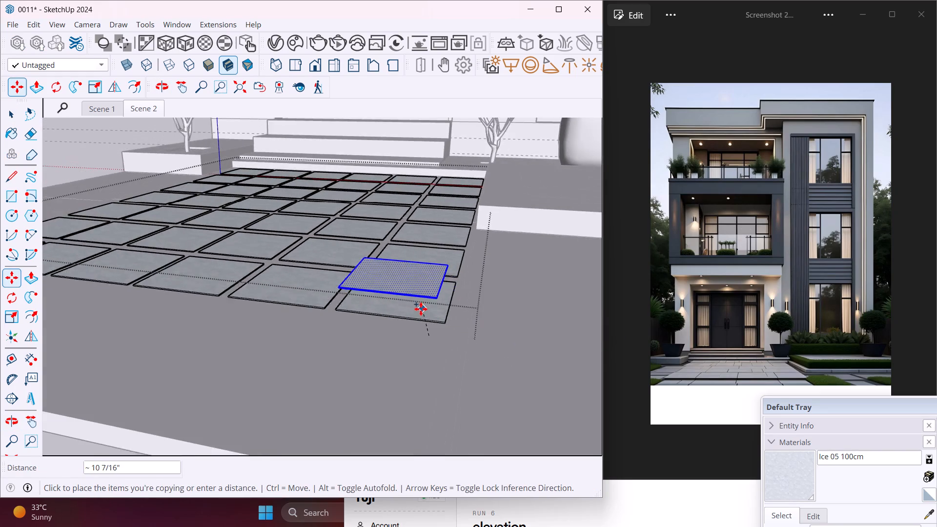
scroll(421, 309, "down", 14)
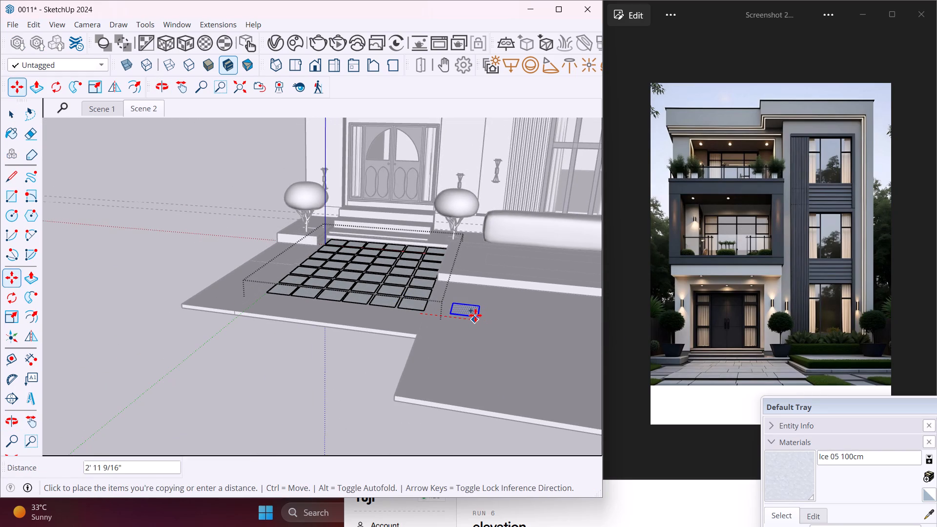
scroll(478, 315, "up", 3)
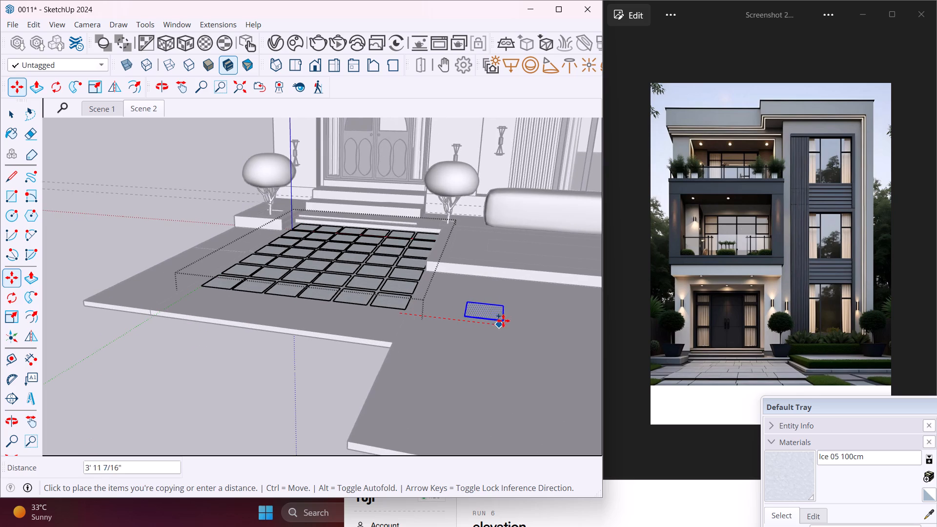
left_click(511, 328)
Move the copied tile about 3' 5" along the green axis towards the house and about 8" along the red axis towards the grid.
middle_click_drag(533, 325, 439, 344)
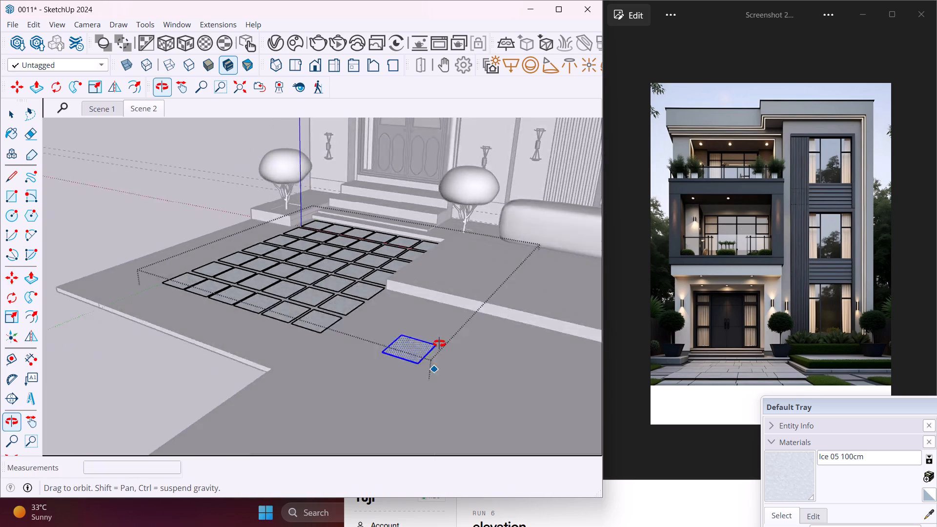
middle_click_drag(439, 344, 405, 337)
left_click(311, 370)
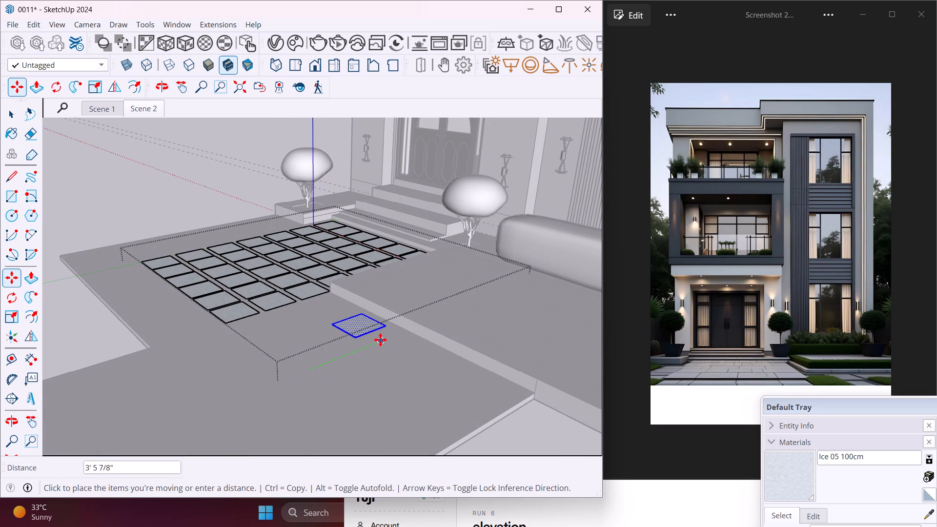
left_click(370, 337)
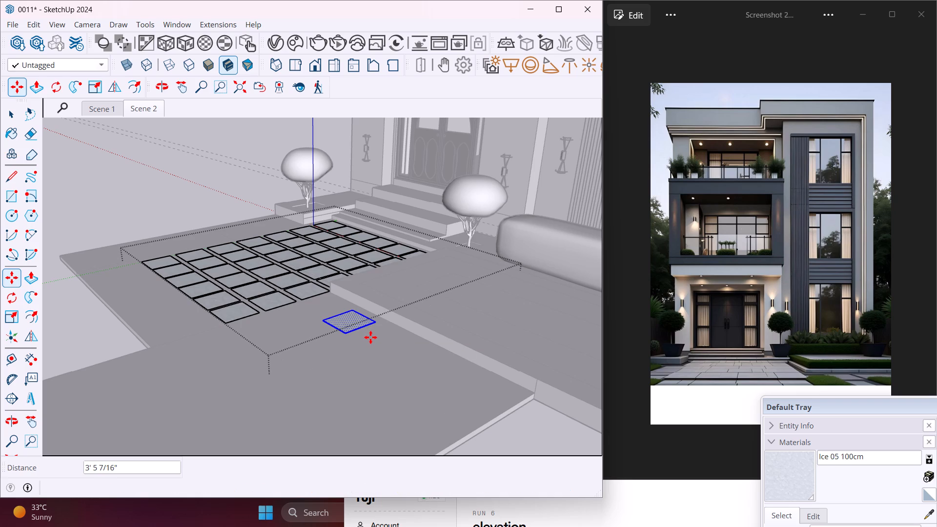
left_click(355, 352)
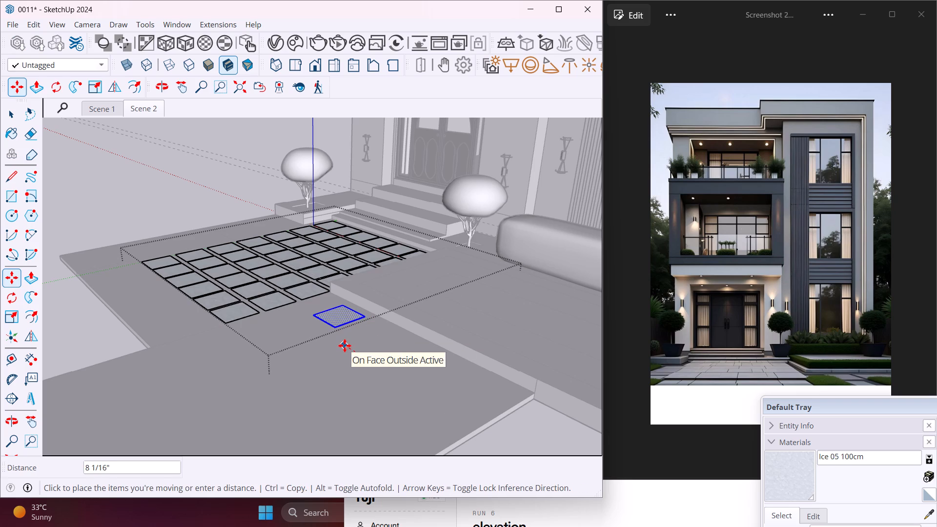
left_click(345, 345)
Copy the separate tile forward along the green axis four times at 2' spacing to make a column of five tiles.
left_click(349, 345)
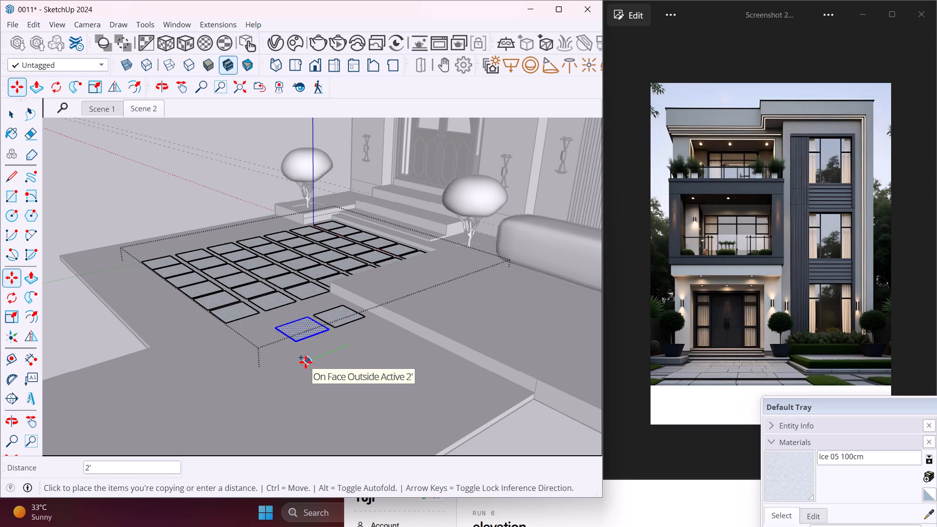
left_click(306, 362)
left_click(306, 362)
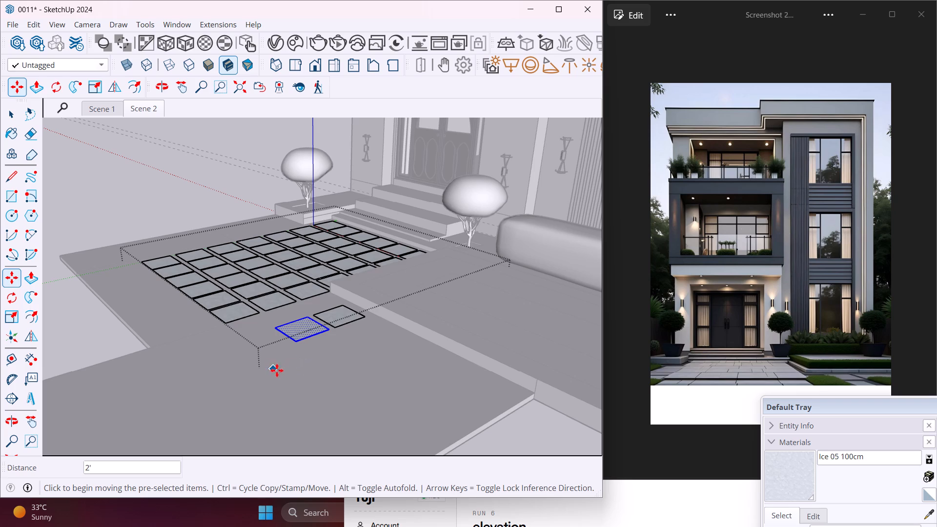
left_click(321, 354)
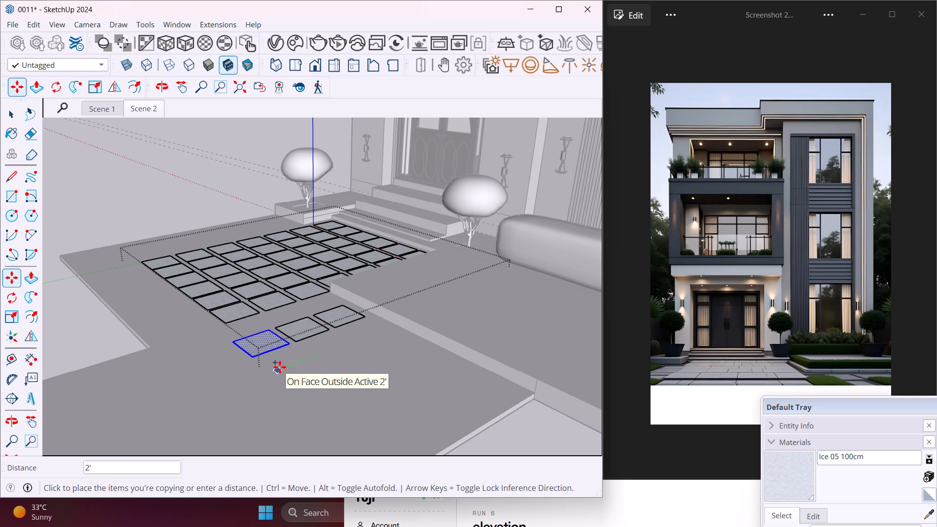
left_click(280, 367)
left_click(273, 370)
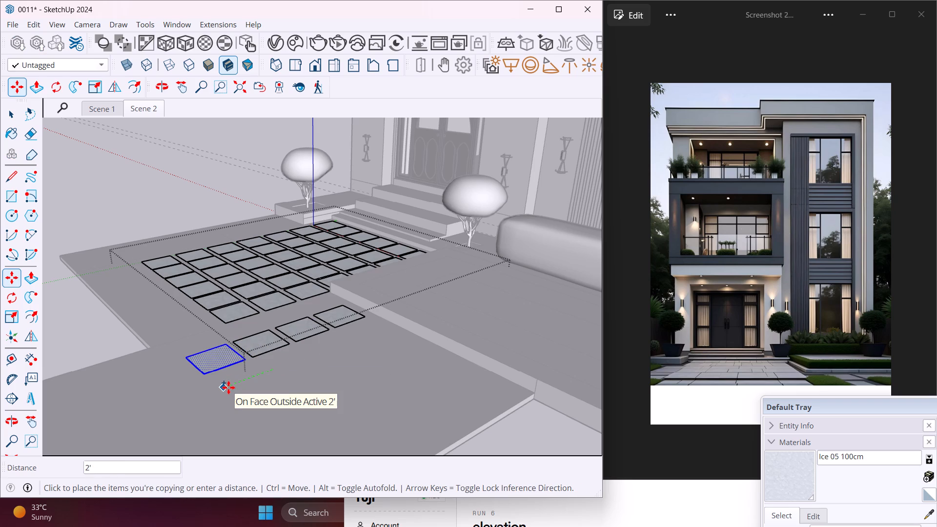
left_click(228, 387)
left_click(240, 386)
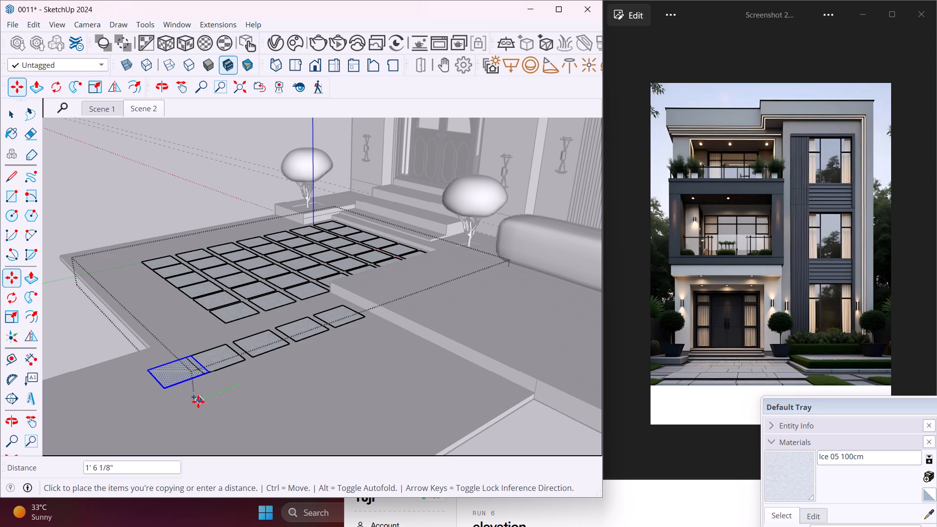
left_click(187, 408)
Copy the front tile of the five-tile column about 2' 4" along the red axis, away from the entrance grid.
middle_click_drag(224, 391, 358, 384)
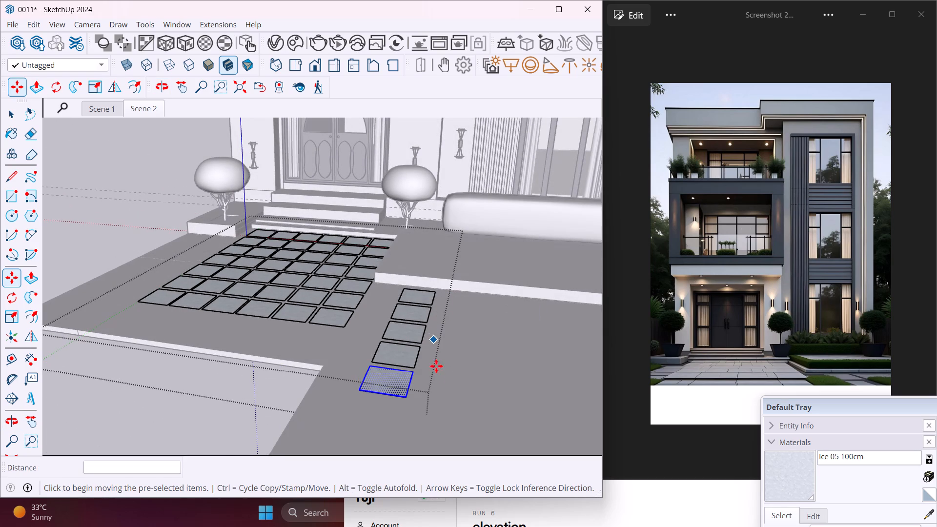
left_click(444, 389)
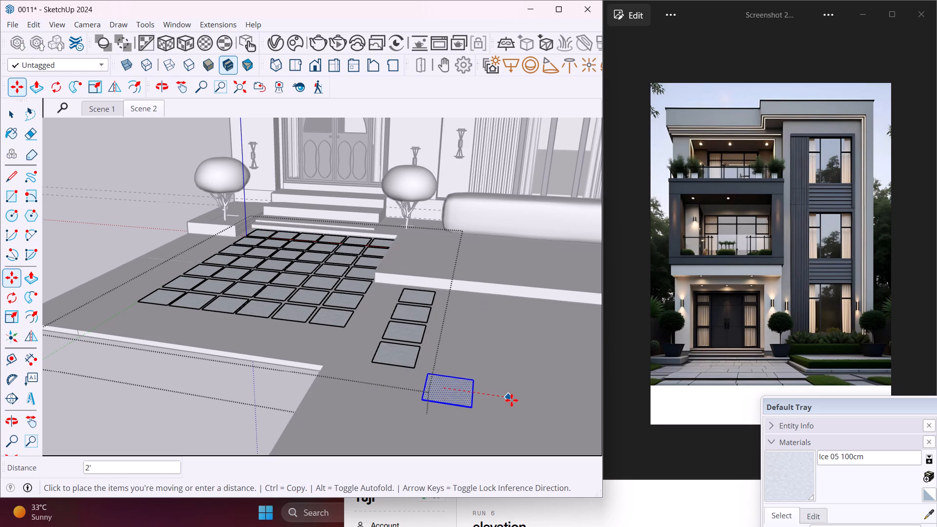
left_click(519, 400)
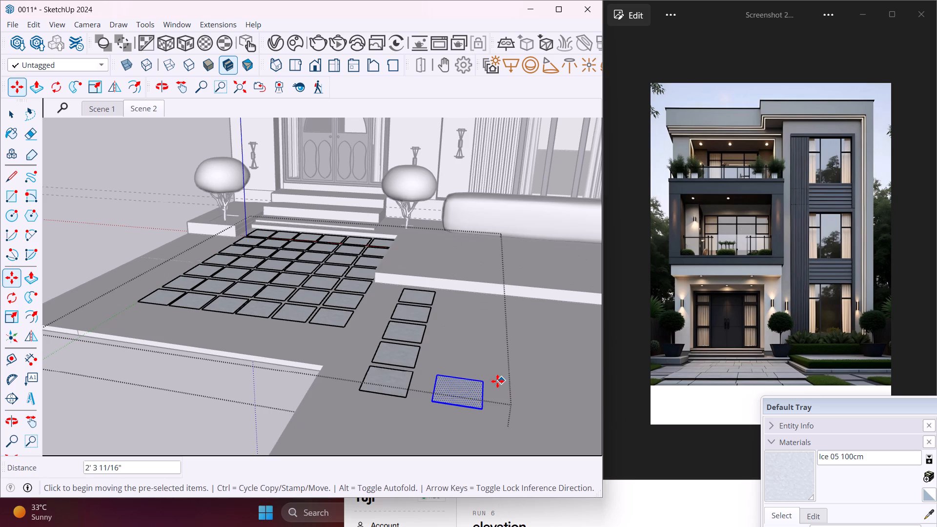
Copy the new tile beside the column along the green axis, back towards the house.
left_click(493, 384)
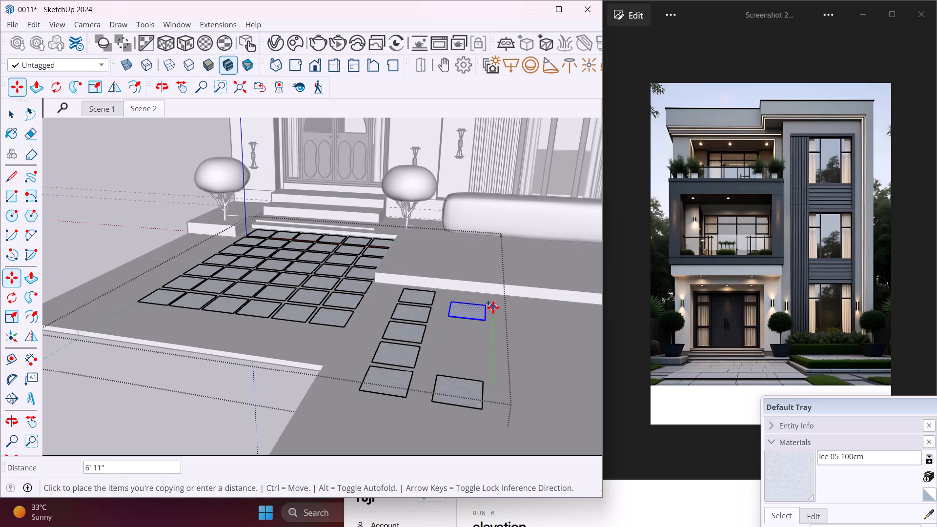
Place the tile copy about 7' 10" along the green axis, level with the house end of the five-tile column.
left_click(492, 300)
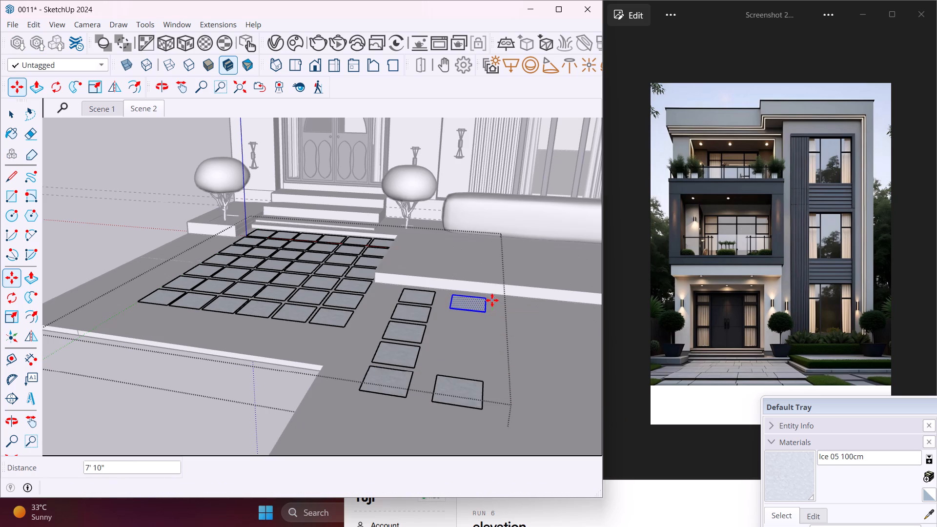
Copy the new tile twice along the red axis at 2' spacing, away from the grid, to make a row of three.
left_click(493, 318)
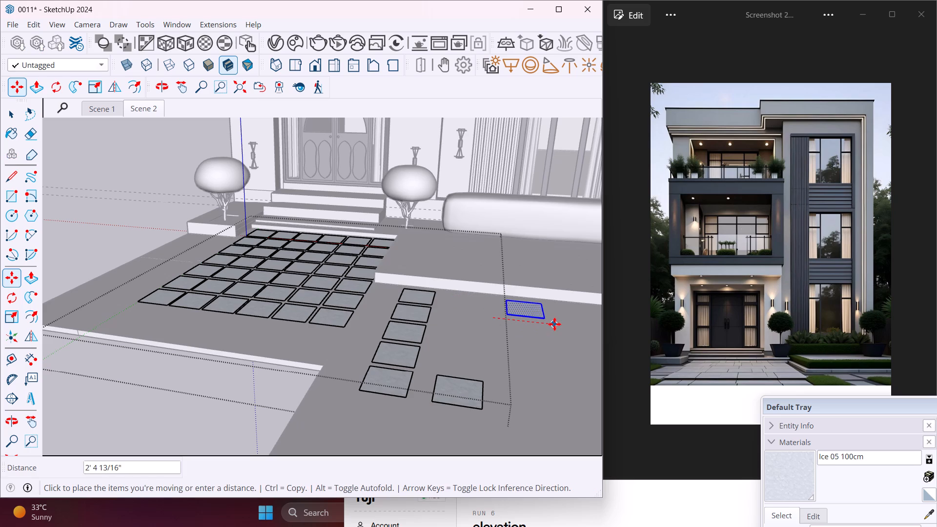
left_click(547, 327)
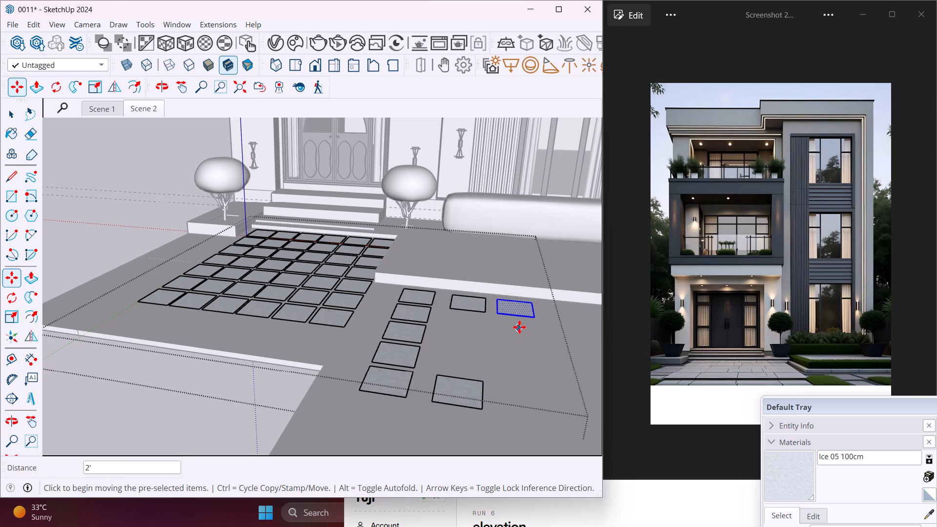
left_click(520, 323)
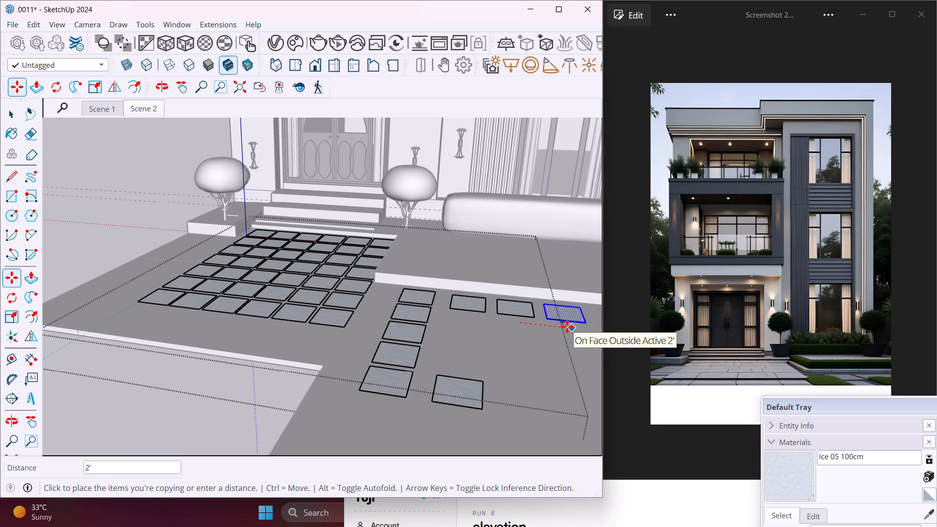
left_click(567, 326)
key("Escape")
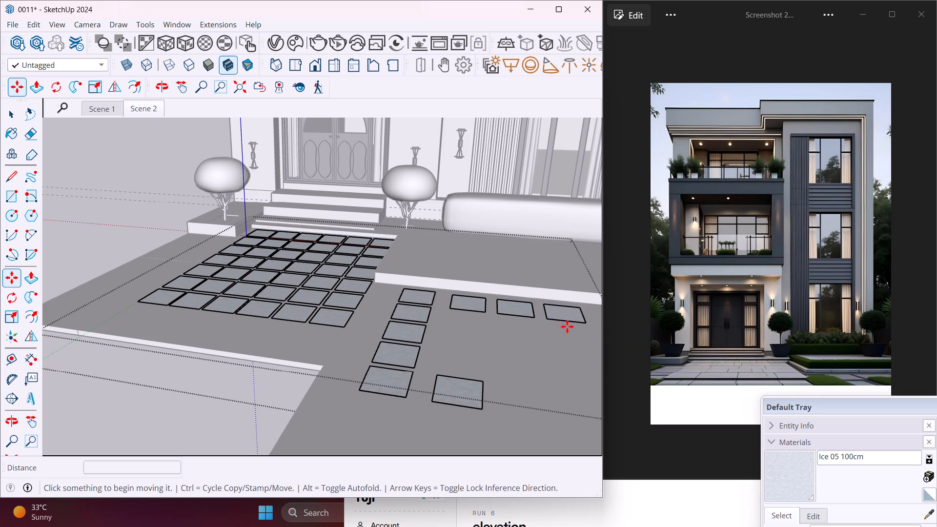
Copy the single front tile about 21' 2" across to the opposite side of the entrance grid, in front of the planter.
key("space")
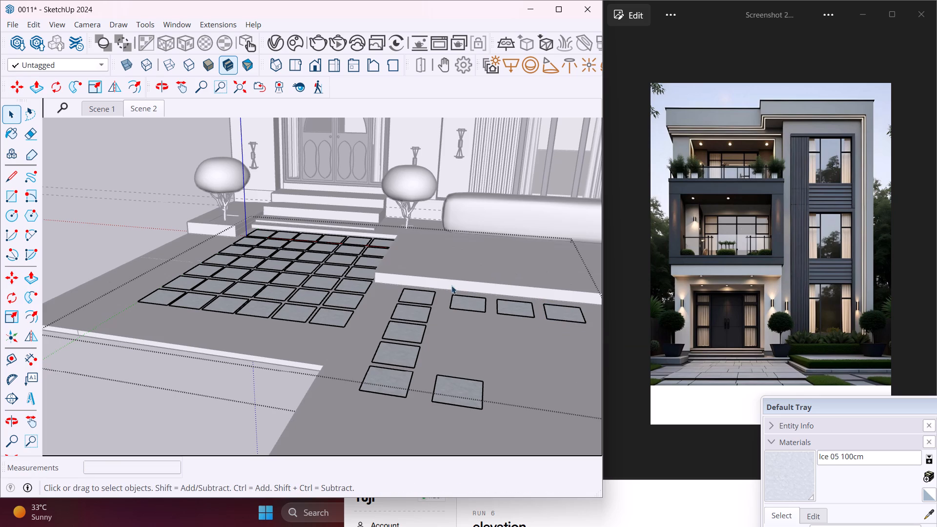
left_click(561, 318)
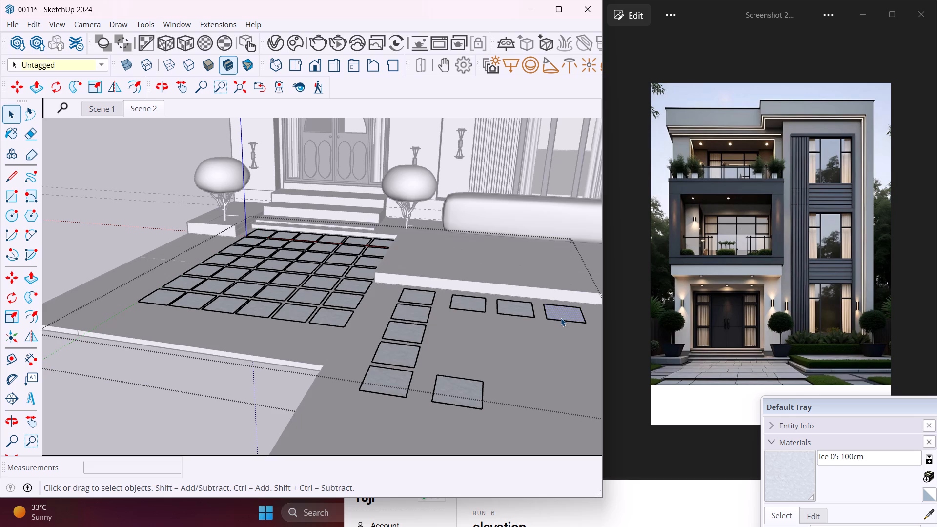
middle_click_drag(565, 322, 549, 329)
left_click_drag(483, 389, 449, 405)
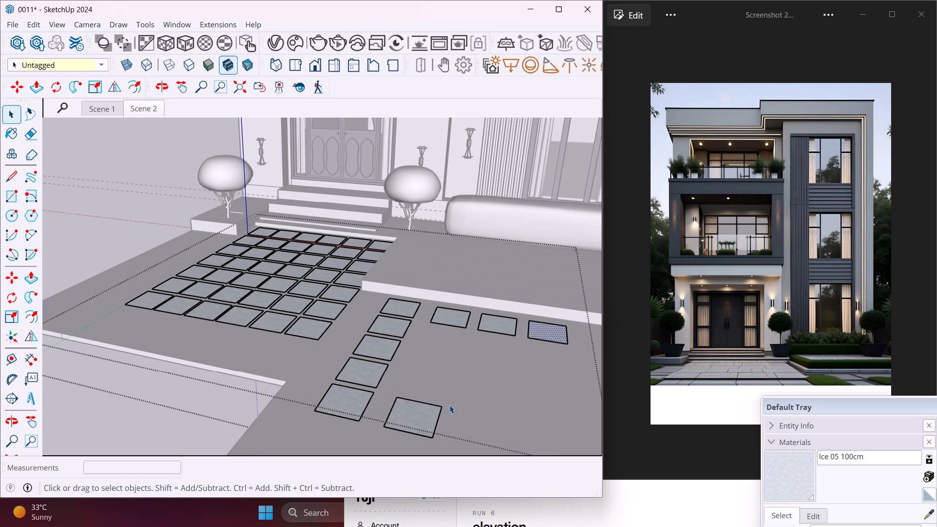
left_click_drag(449, 405, 380, 445)
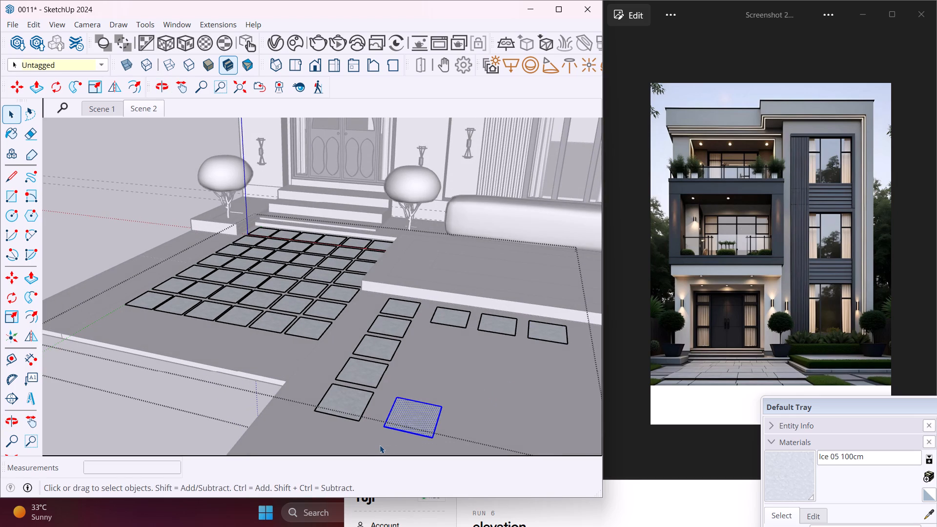
key("m")
left_click(422, 445)
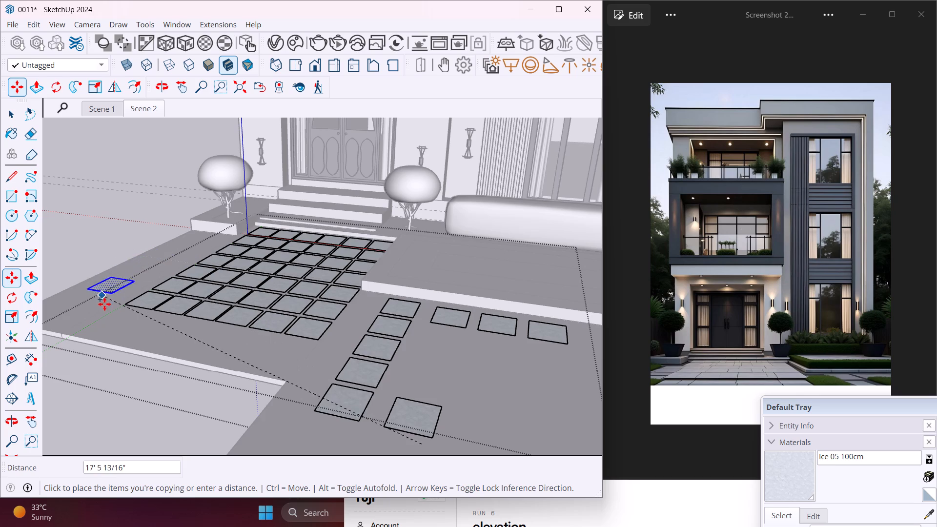
middle_click_drag(105, 306, 436, 316)
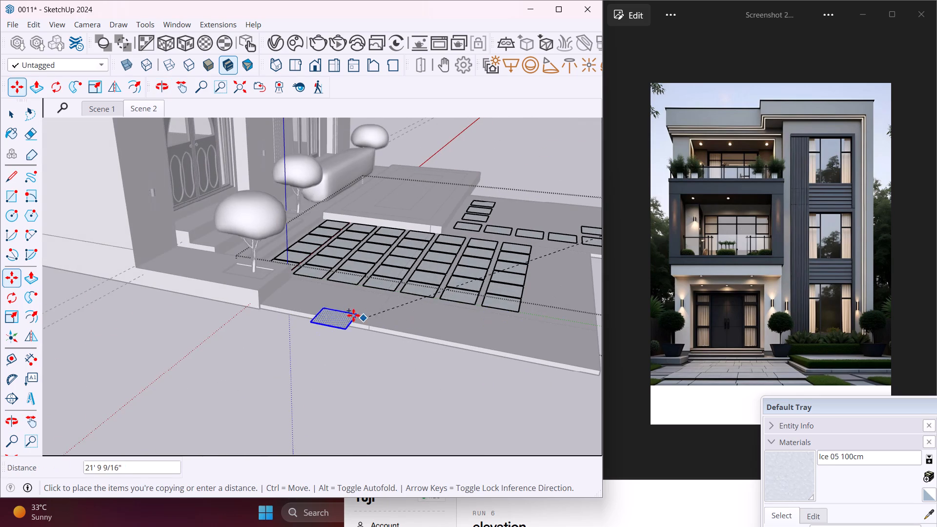
scroll(336, 289, "up", 7)
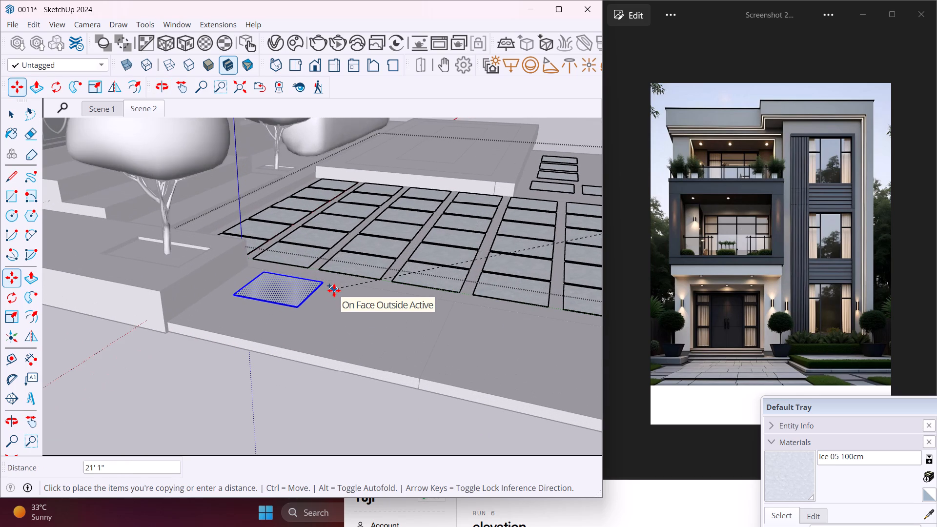
left_click(327, 287)
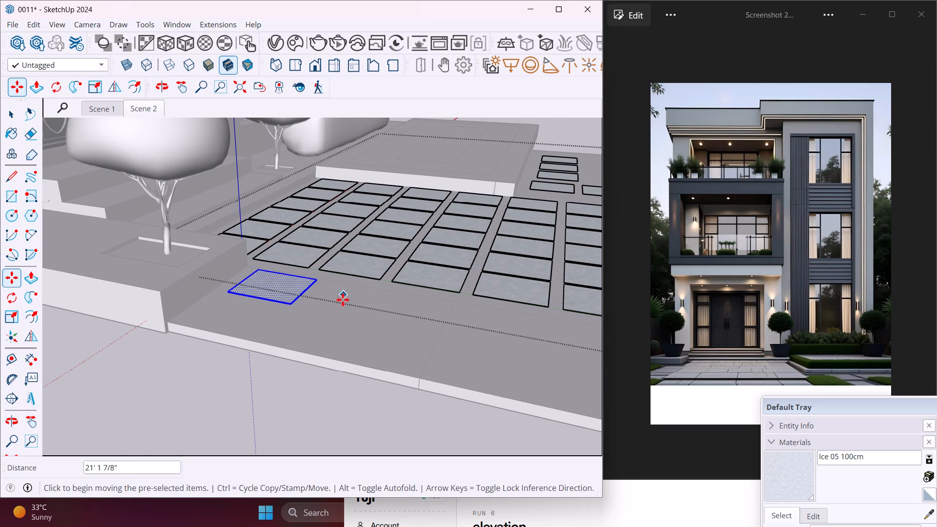
Copy the tile in front of the planter forward along the green axis three times, placing the first copy 2' away.
left_click(310, 310)
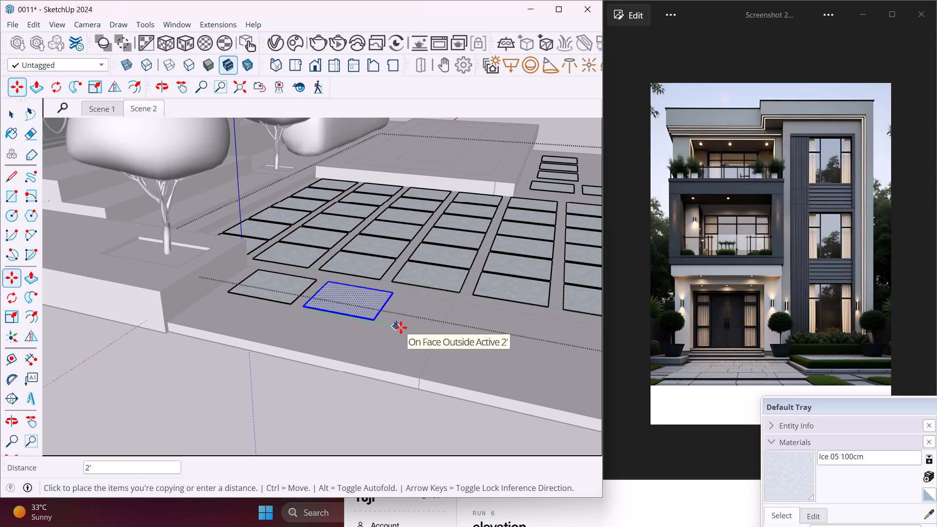
left_click(401, 327)
left_click(391, 337)
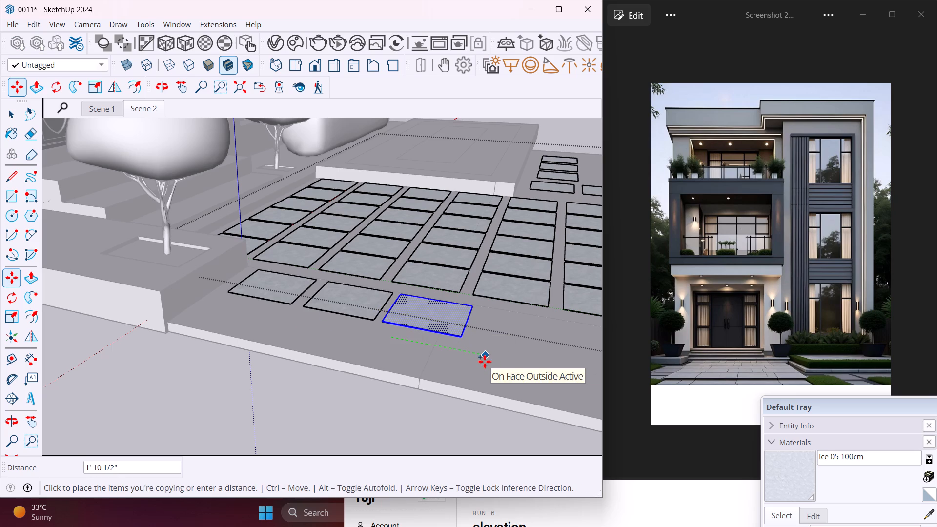
left_click(486, 363)
left_click(489, 363)
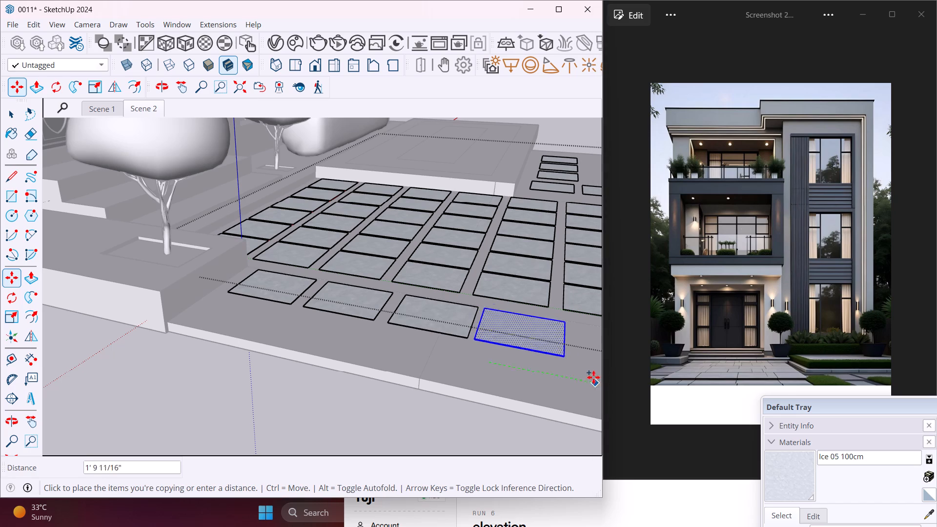
middle_click_drag(573, 371, 431, 293)
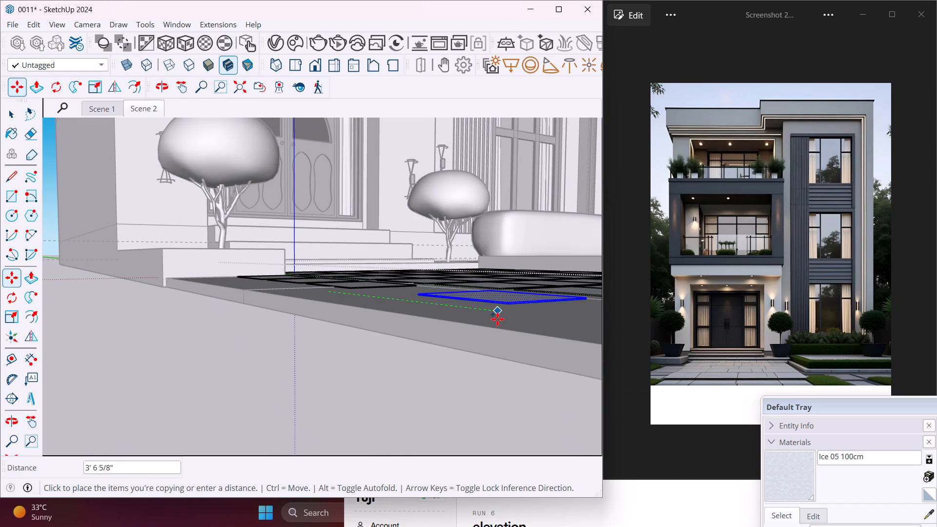
left_click(492, 316)
Move the front tile of the new four-tile column about 11" back along the green axis towards the house and leave the group.
middle_click_drag(491, 316, 454, 348)
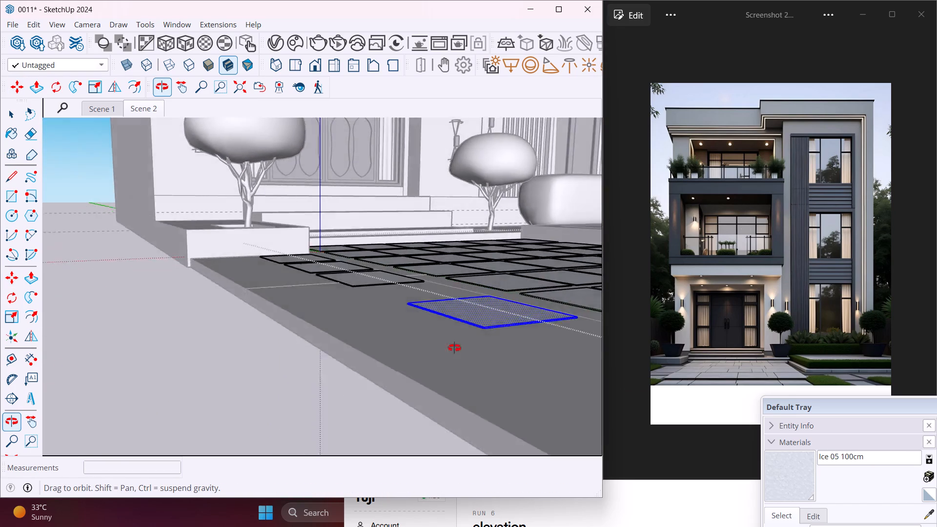
middle_click_drag(454, 348, 433, 363)
left_click(425, 360)
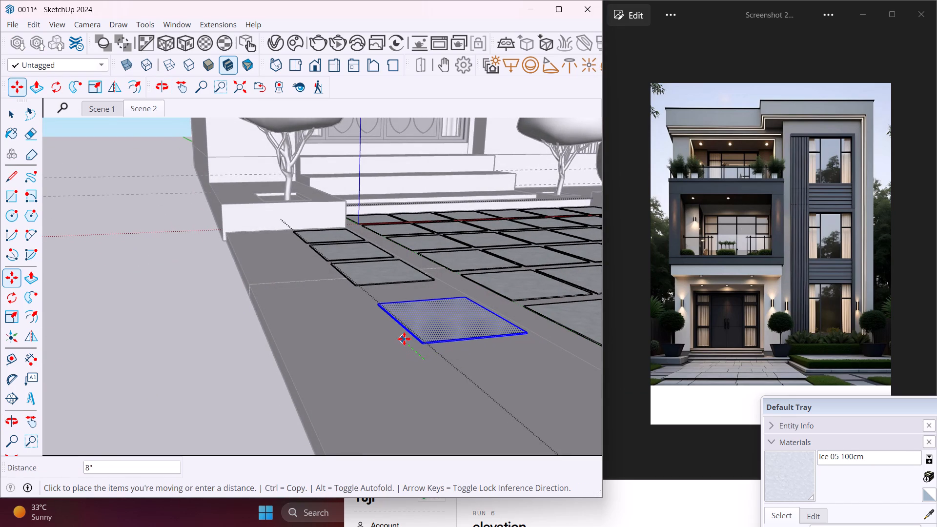
left_click(399, 331)
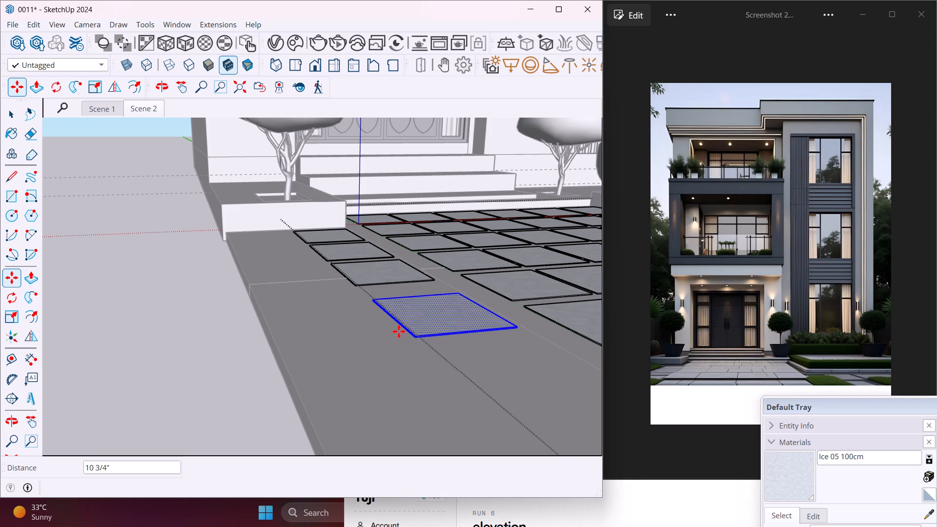
scroll(399, 331, "down", 9)
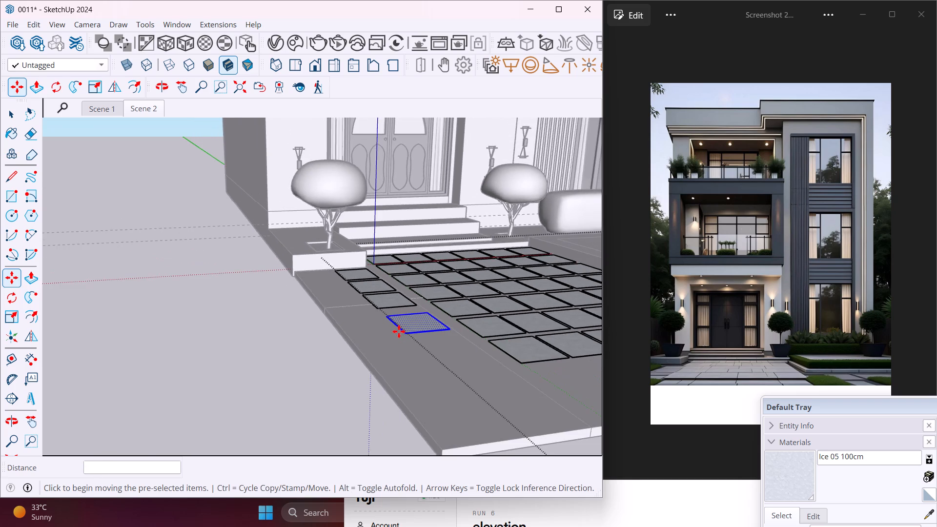
scroll(396, 331, "down", 12)
key("Escape")
key("space")
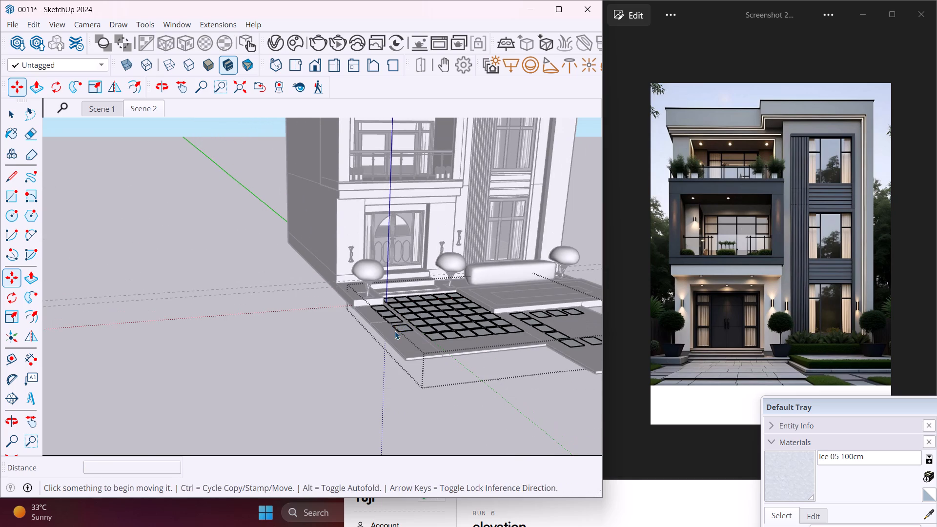
left_click(355, 359)
Make a group of the ground face beneath the front part of the entrance tile grid.
middle_click_drag(433, 378, 361, 394)
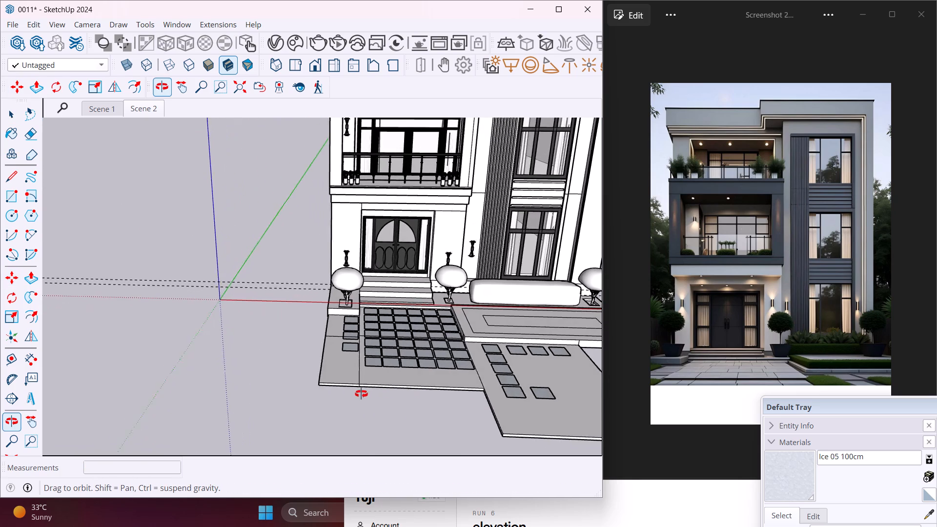
middle_click_drag(361, 394, 357, 393)
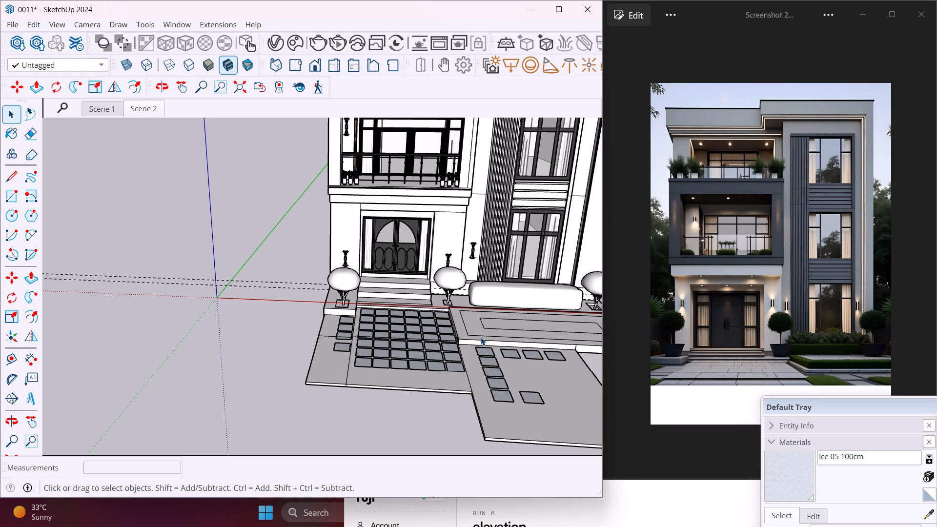
scroll(481, 337, "up", 7)
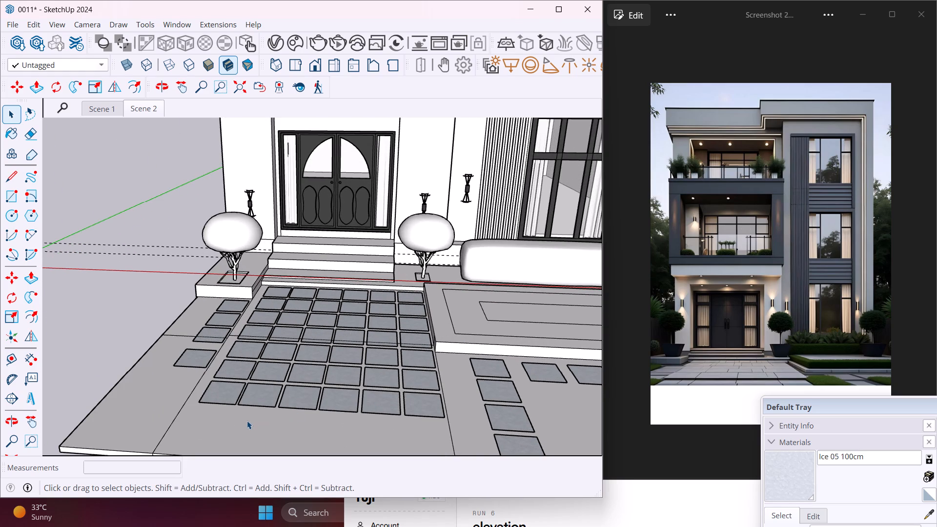
left_click(245, 421)
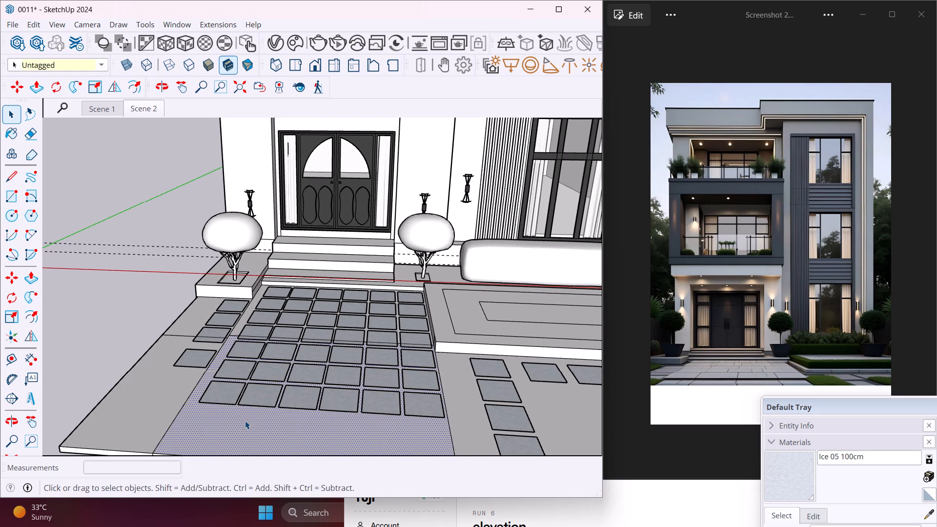
right_click(245, 421)
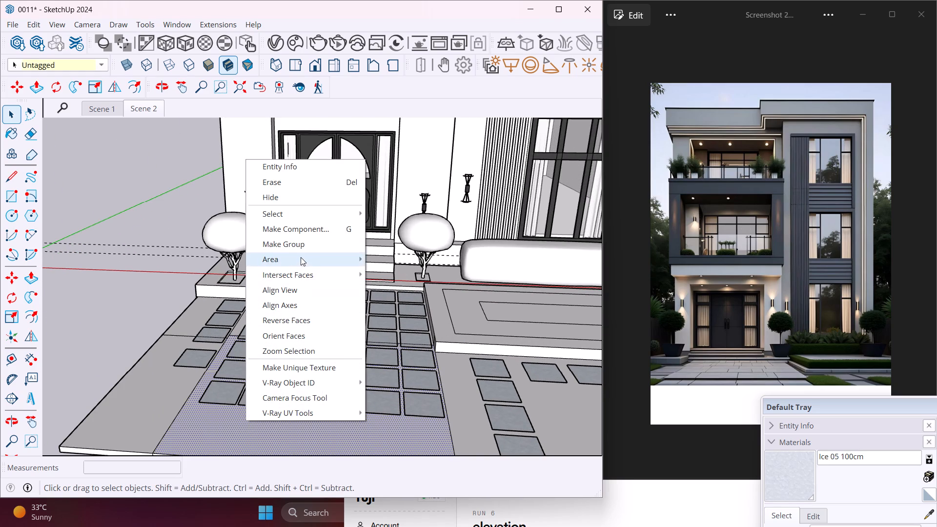
left_click(301, 251)
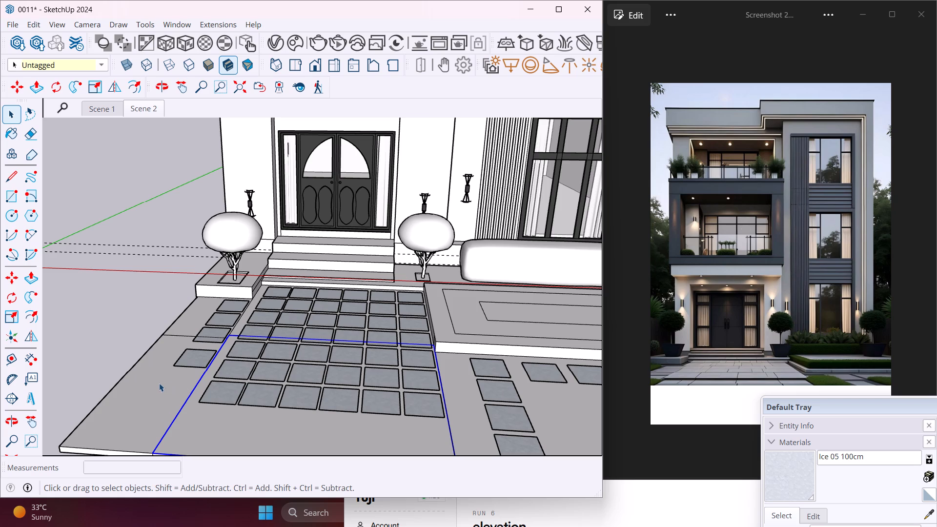
Make a group of the front ground face of the side strip beside the entrance grid.
scroll(159, 383, "up", 2)
left_click(159, 383)
right_click(158, 383)
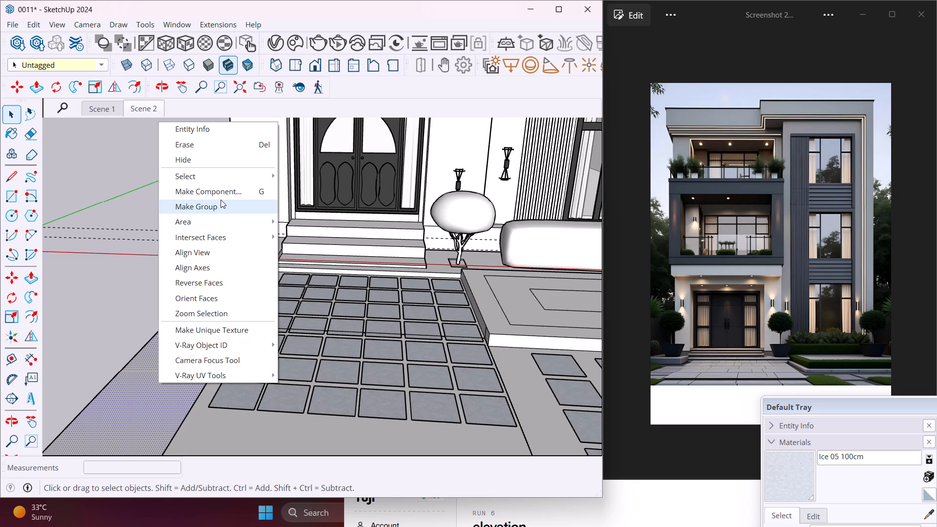
left_click(221, 200)
Make a group of the rear side-strip ground face, directly in front of the planter.
scroll(181, 316, "up", 7)
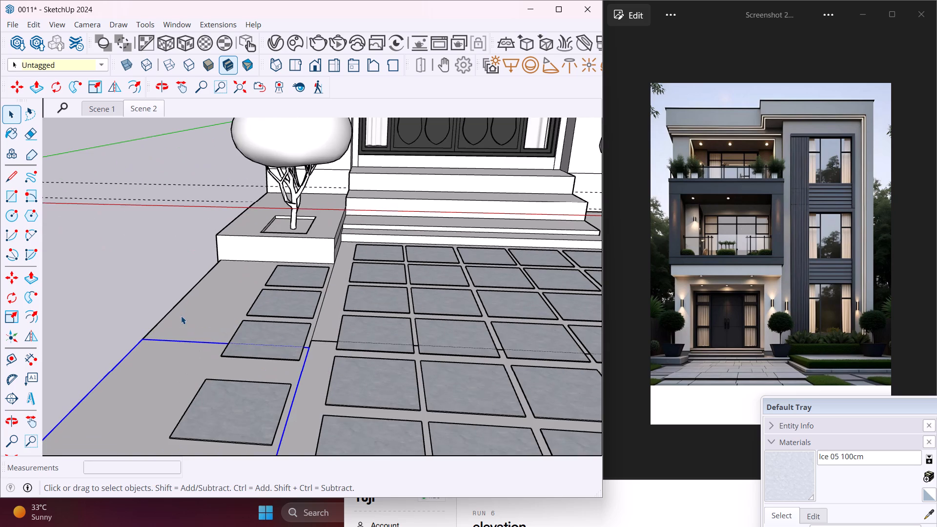
left_click(181, 316)
right_click(181, 316)
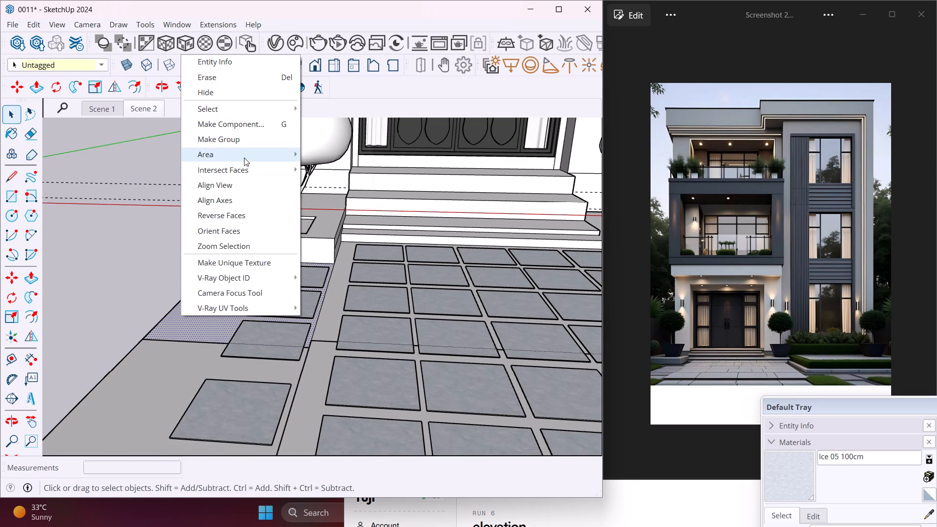
left_click(242, 146)
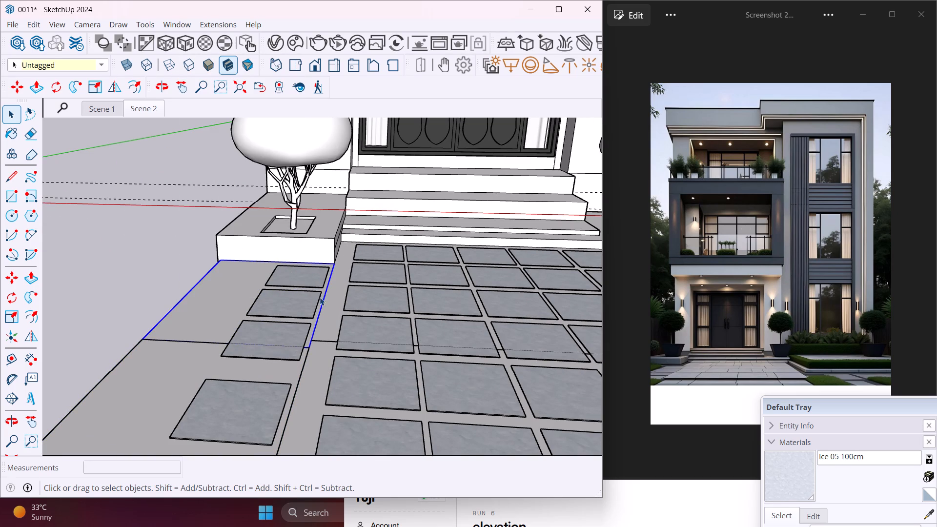
Make a group of the ground face beneath the rear part of the entrance grid, next to the steps.
scroll(331, 306, "up", 8)
left_click(331, 306)
right_click(331, 306)
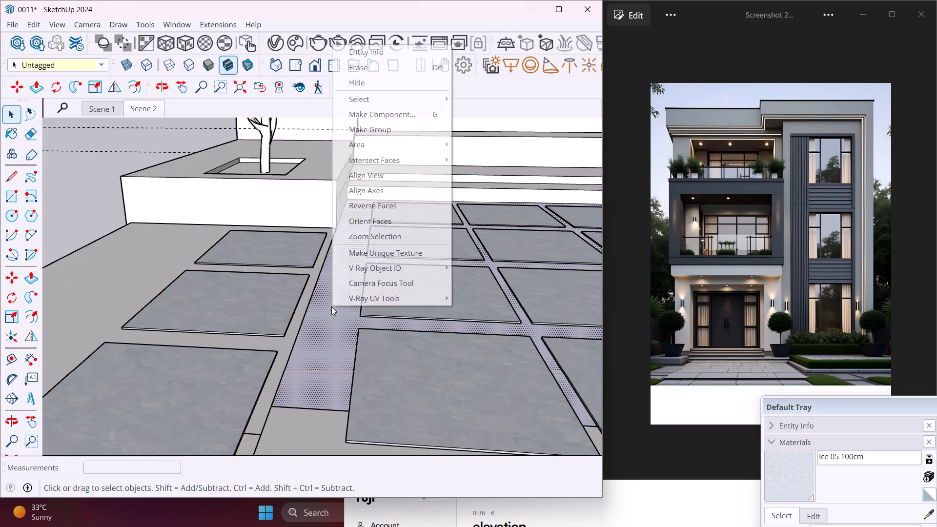
left_click(369, 135)
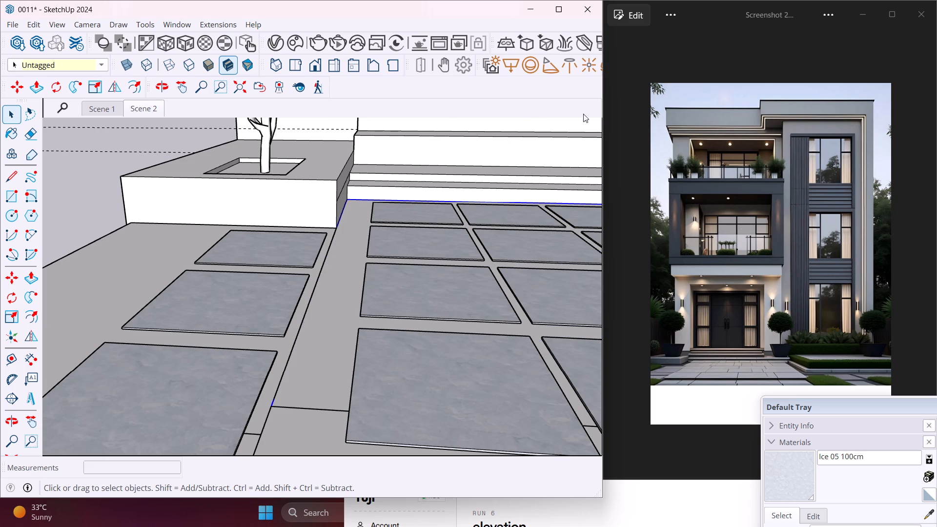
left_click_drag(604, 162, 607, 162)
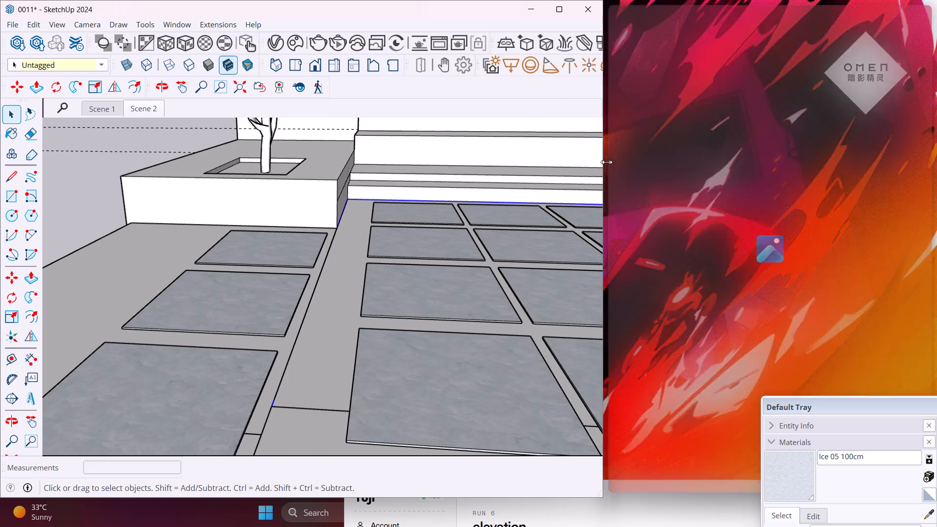
Widen the model window slightly beside the reference image.
left_click_drag(607, 162, 653, 168)
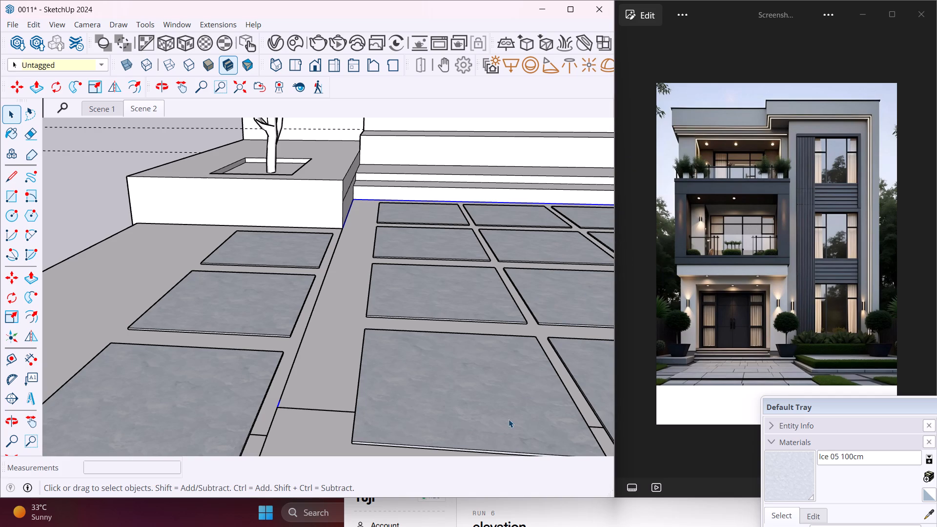
Make a group of the ground face beneath the path tiles in front of the raised bed.
scroll(265, 278, "down", 6)
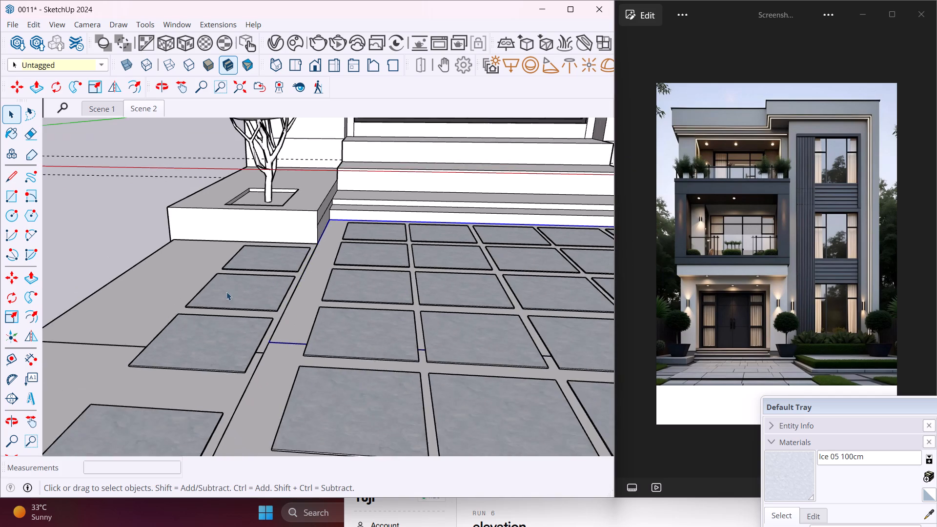
scroll(226, 292, "down", 20)
scroll(226, 292, "down", 2)
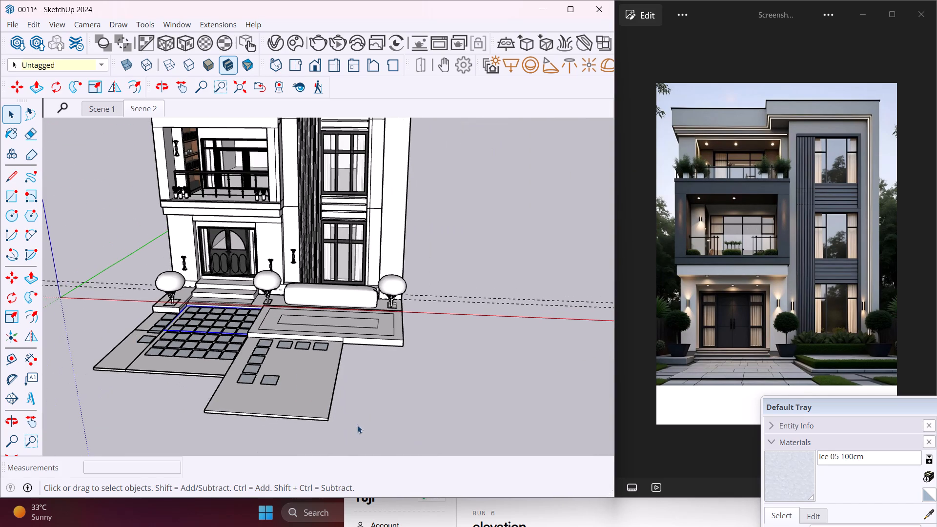
middle_click_drag(358, 425, 462, 404)
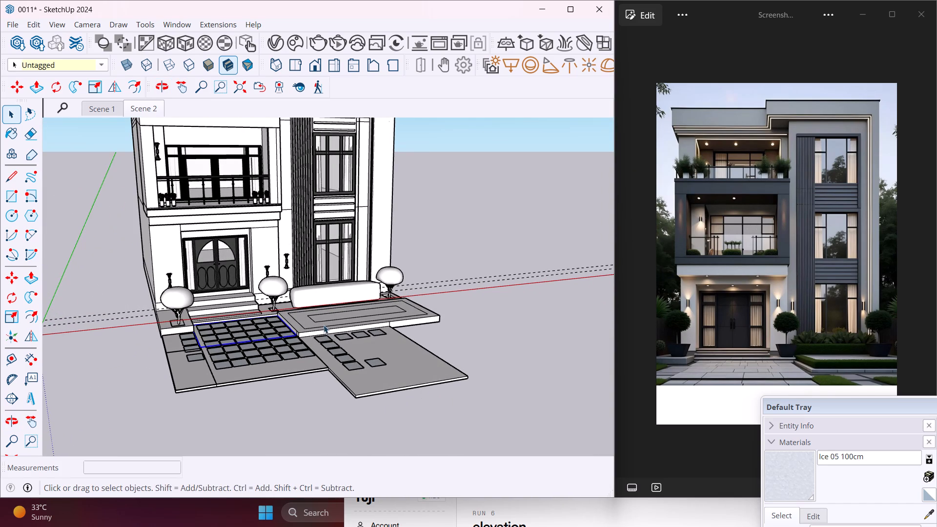
scroll(320, 323, "up", 7)
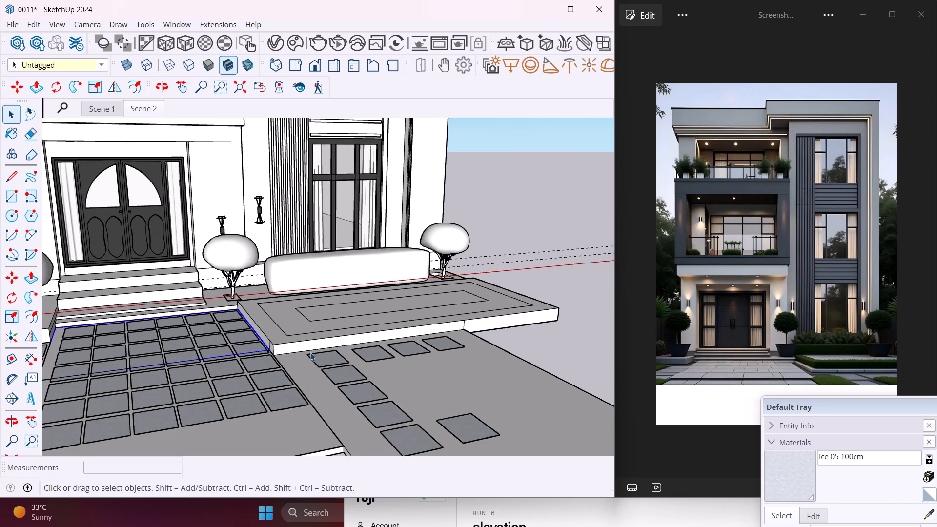
left_click(305, 382)
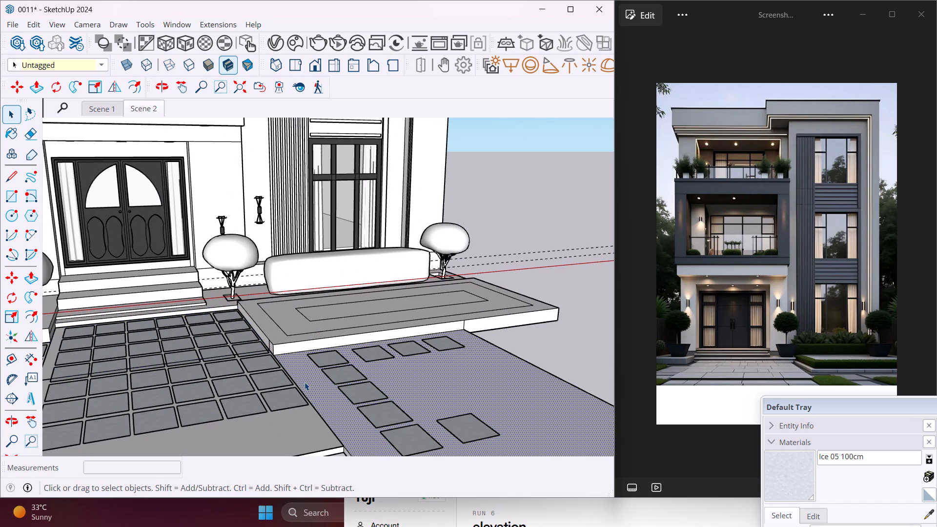
right_click(305, 382)
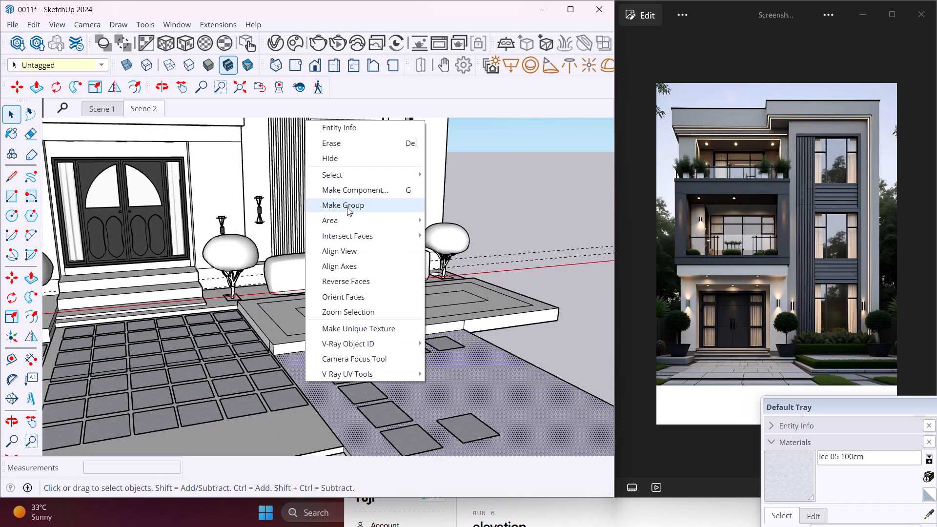
left_click(347, 207)
Paint the raised bed's outer border, its front faces and its entrance-side faces with Ice 05 100cm.
scroll(309, 325, "up", 3)
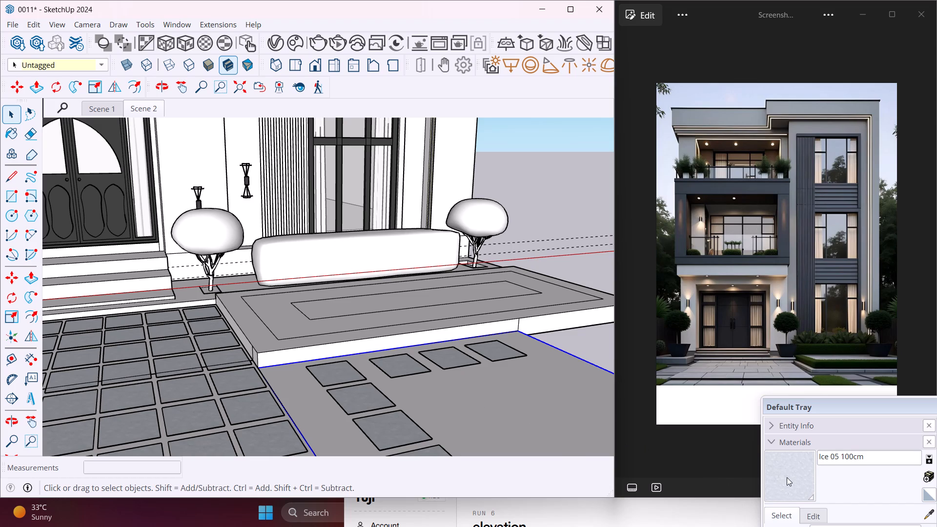
left_click(789, 477)
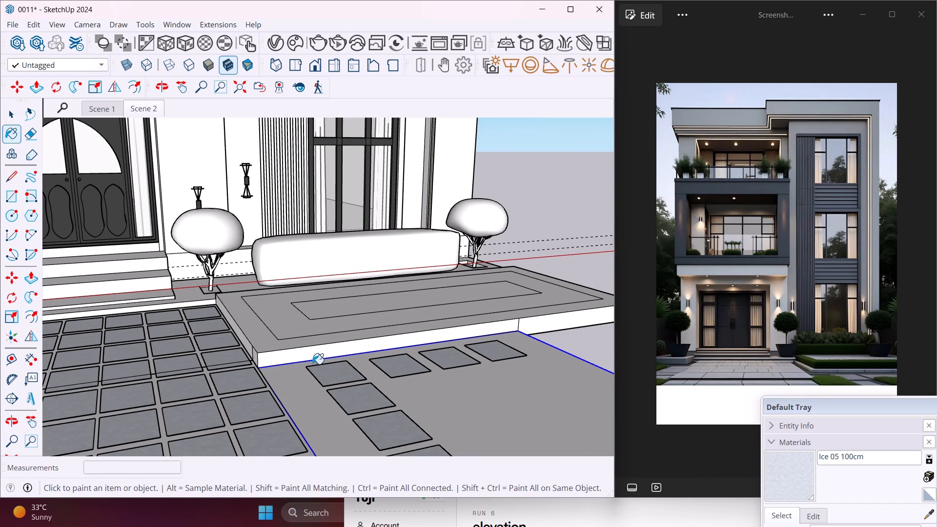
scroll(276, 345, "up", 8)
left_click(276, 345)
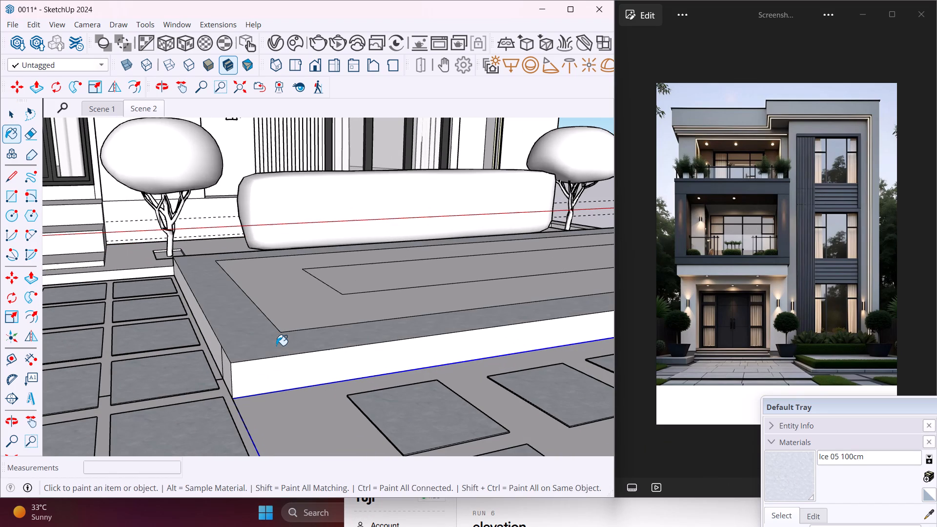
left_click(261, 375)
middle_click_drag(238, 372, 351, 352)
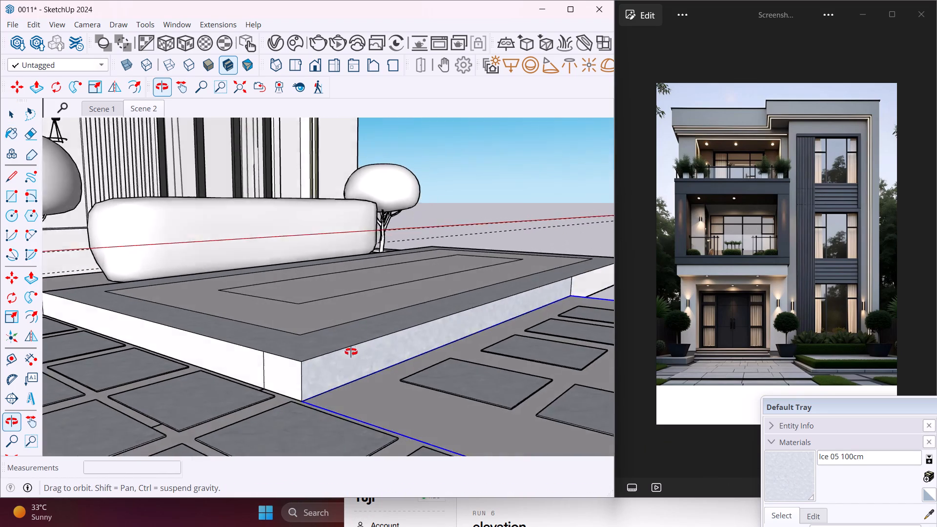
middle_click_drag(351, 352, 365, 351)
left_click(306, 371)
left_click(266, 361)
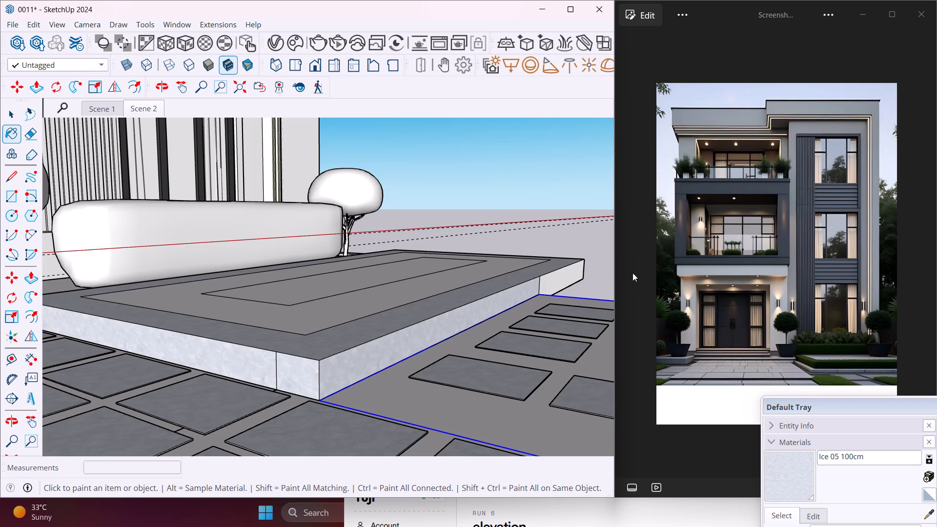
left_click(574, 271)
Paint the raised bed's far end faces and the top of the ledge behind it with Ice 05 100cm.
middle_click_drag(501, 291, 304, 338)
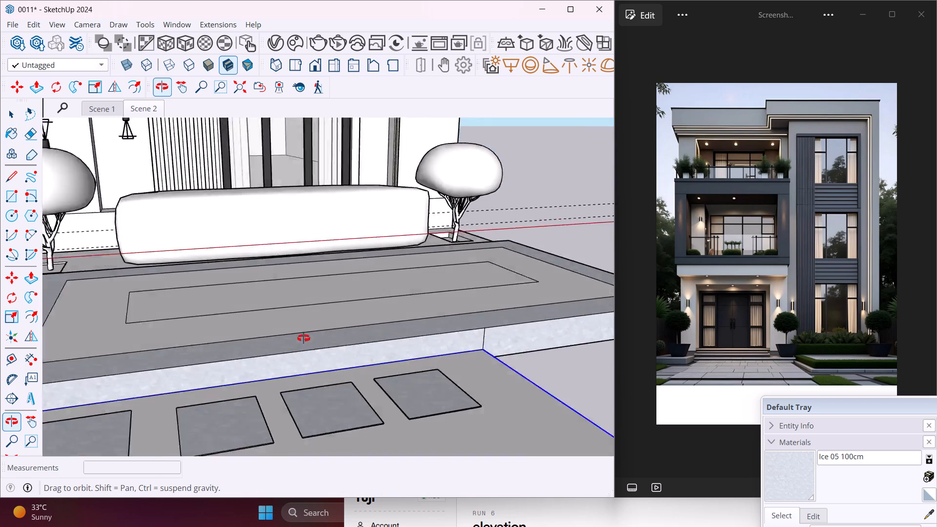
middle_click_drag(304, 338, 177, 343)
scroll(169, 341, "down", 3)
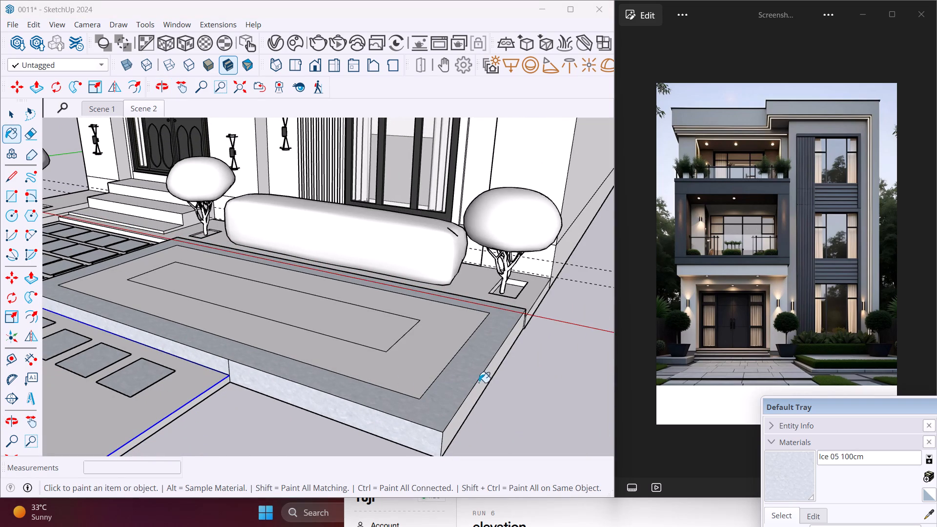
scroll(484, 383, "up", 6)
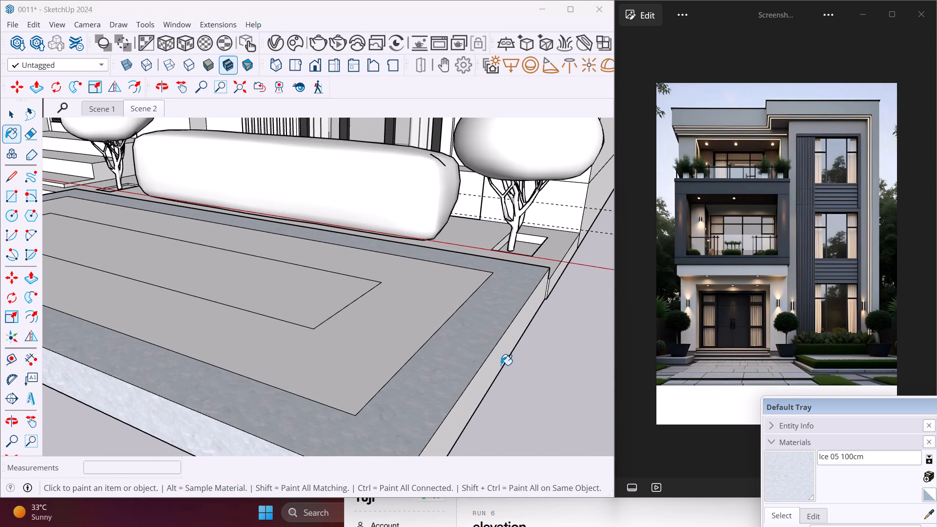
left_click(501, 365)
left_click(560, 271)
scroll(551, 282, "up", 2)
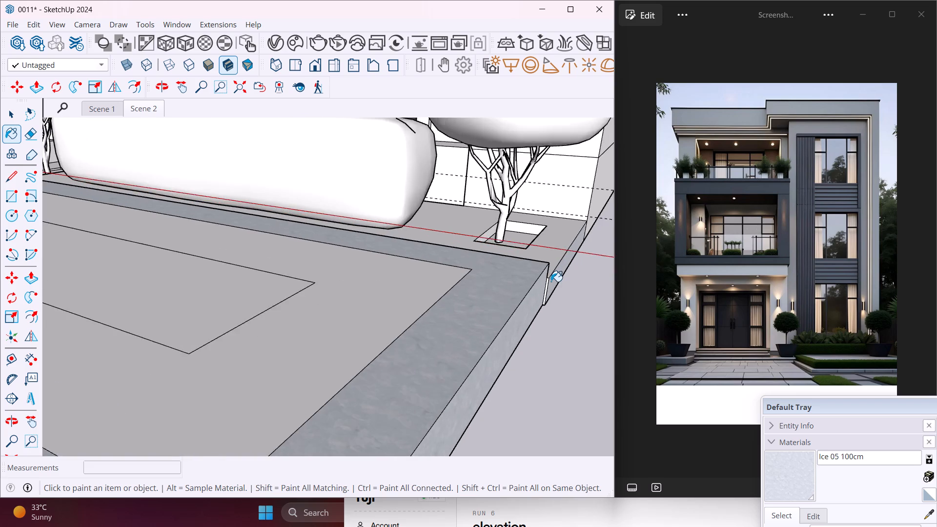
scroll(551, 282, "up", 5)
left_click(543, 292)
left_click(561, 237)
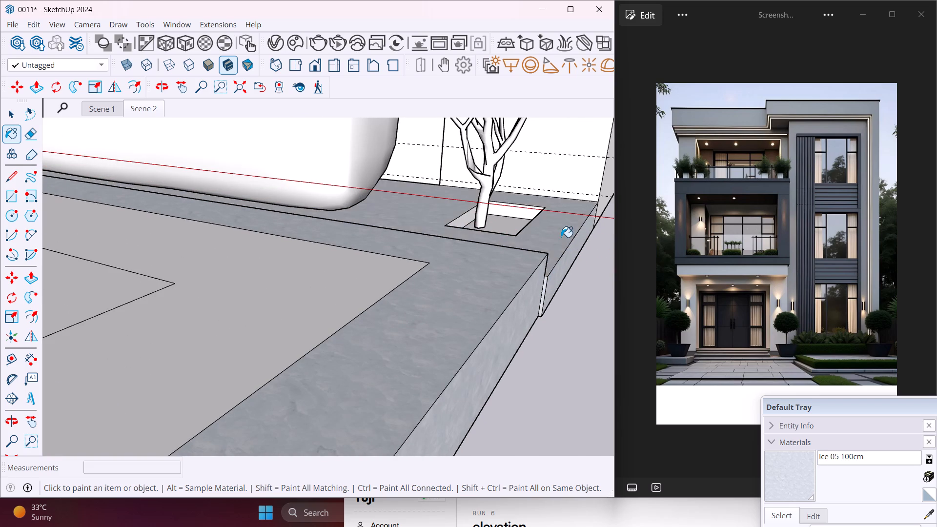
Paint the floor and inner walls of the tree pit at the ledge's far end with Ice 05 100cm.
middle_click_drag(561, 237, 628, 240)
scroll(494, 209, "up", 8)
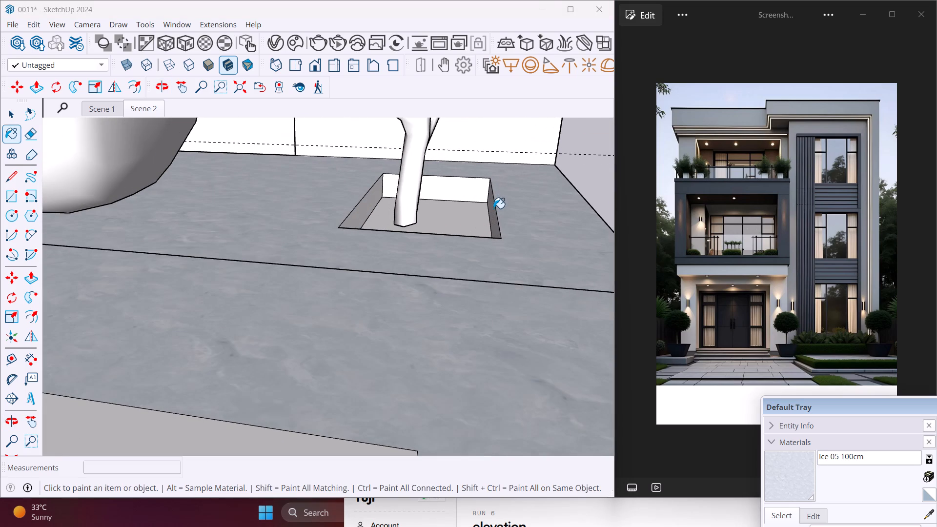
left_click(491, 205)
left_click(481, 193)
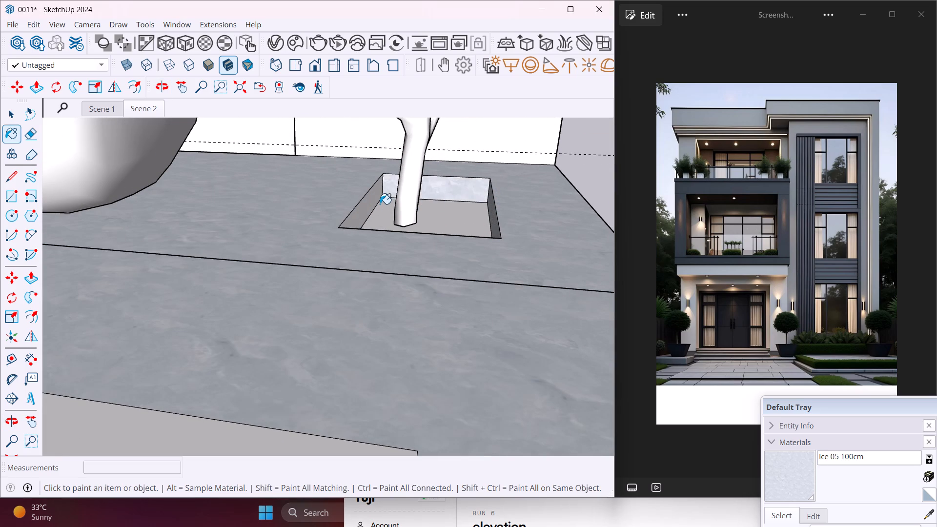
left_click(380, 204)
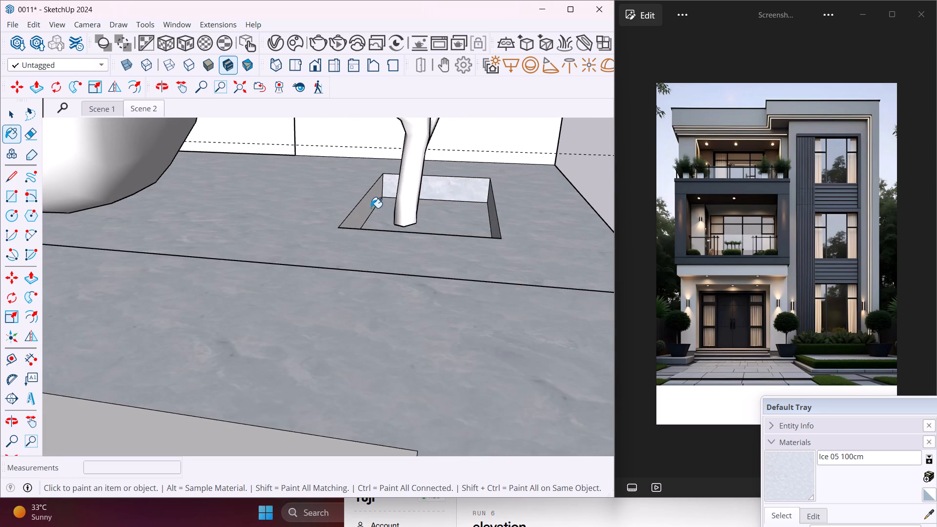
left_click(371, 207)
middle_click_drag(371, 210, 204, 320)
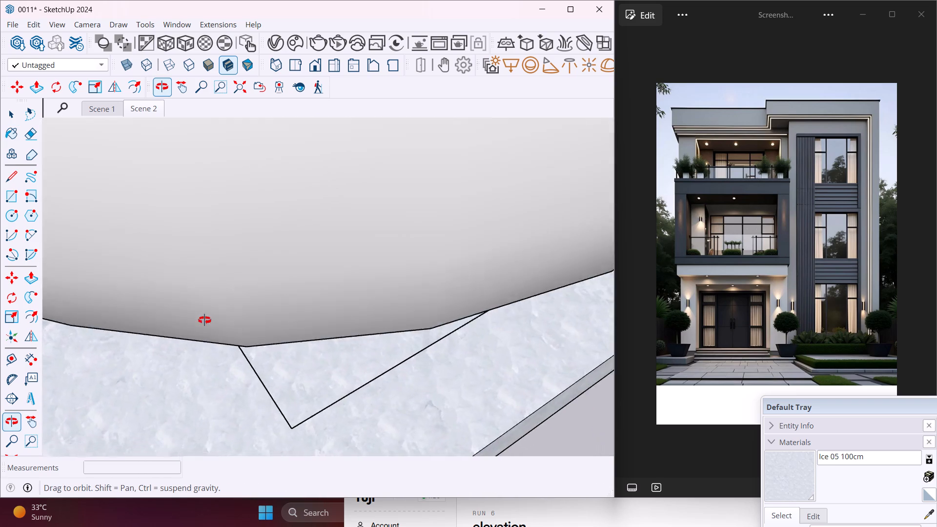
middle_click_drag(204, 320, 162, 284)
scroll(212, 302, "up", 6)
middle_click_drag(202, 304, 175, 307)
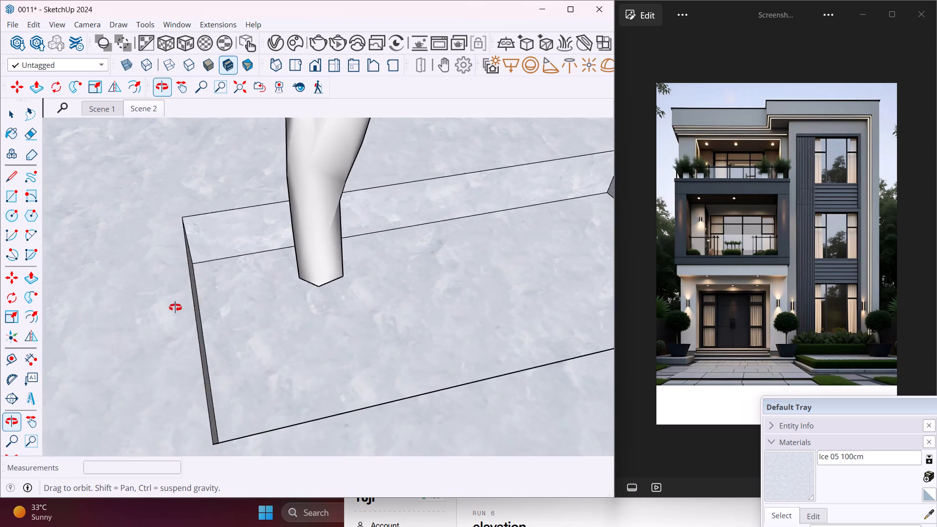
middle_click_drag(175, 307, 152, 297)
left_click(193, 312)
middle_click_drag(196, 314, 420, 280)
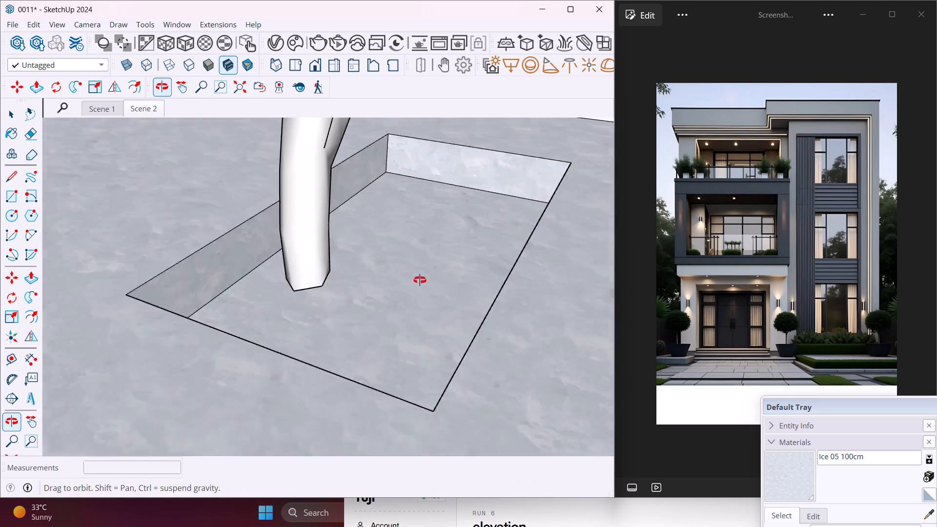
middle_click_drag(420, 280, 485, 246)
Paint the floor and three inner walls of the tree pit between the entrance steps and hedge with Ice 05 100cm.
scroll(381, 285, "down", 8)
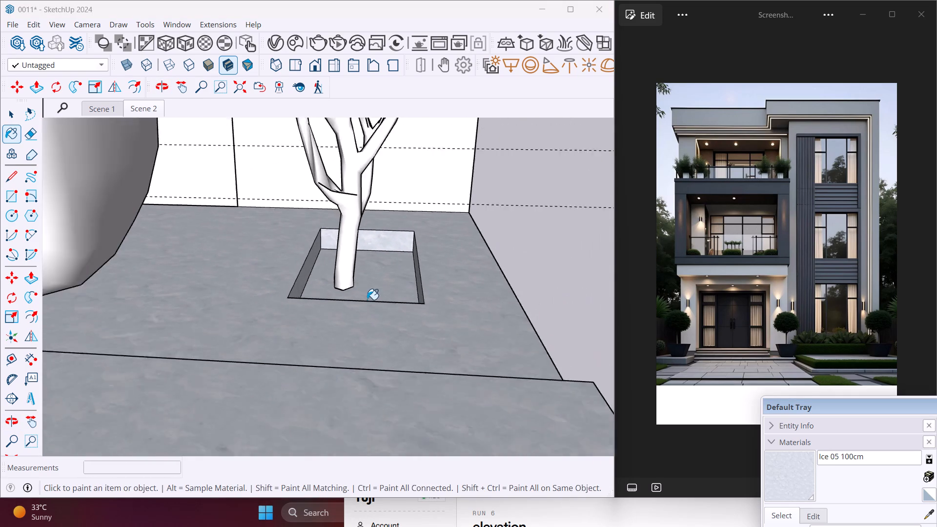
scroll(367, 300, "down", 8)
scroll(371, 302, "up", 1)
scroll(371, 302, "down", 4)
middle_click_drag(324, 304, 484, 269)
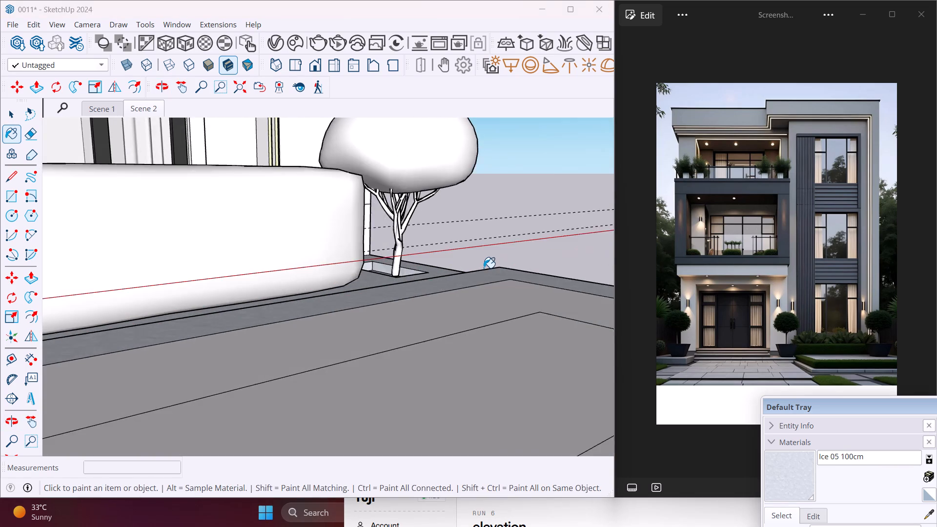
scroll(484, 268, "down", 14)
scroll(251, 298, "up", 3)
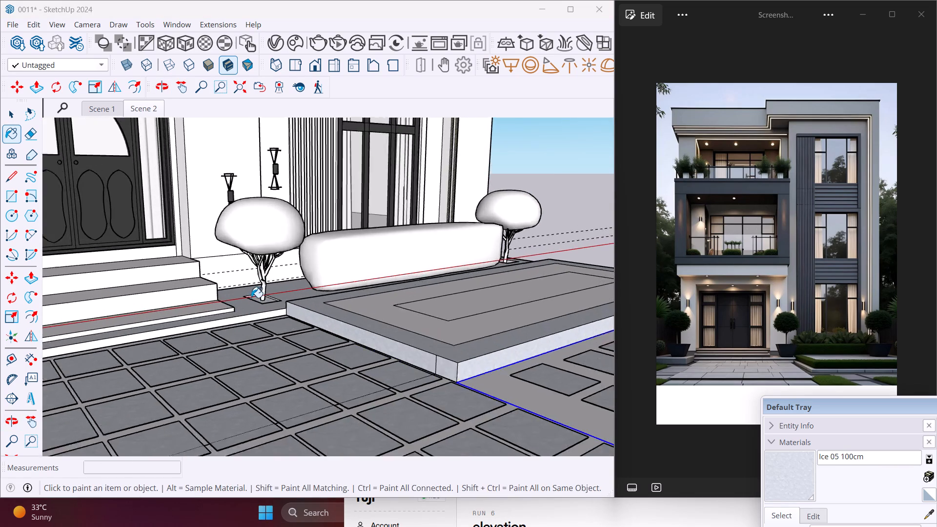
scroll(251, 298, "up", 15)
left_click(261, 302)
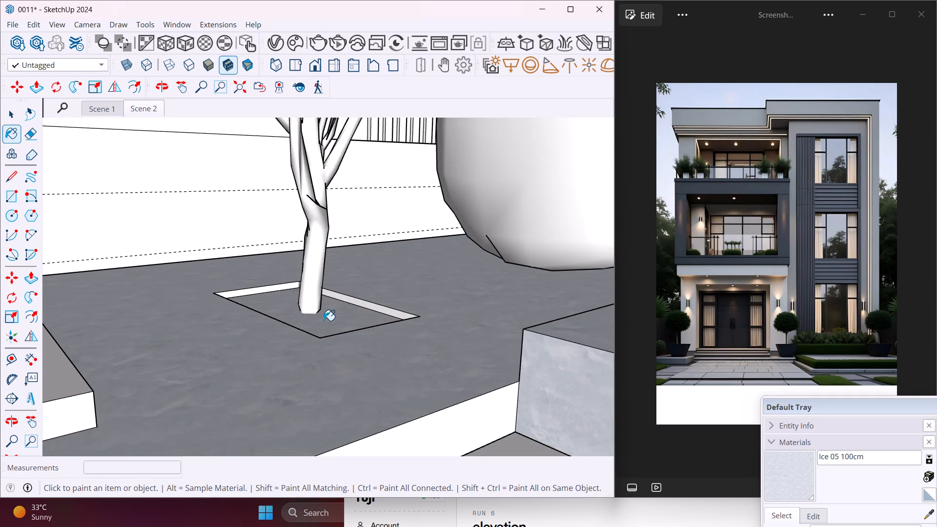
middle_click_drag(324, 321, 181, 347)
scroll(262, 320, "up", 7)
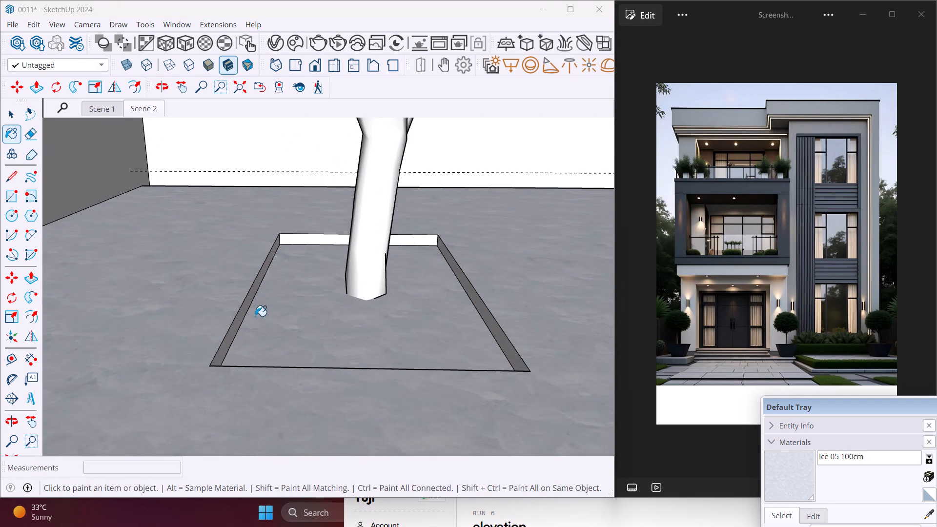
left_click(241, 313)
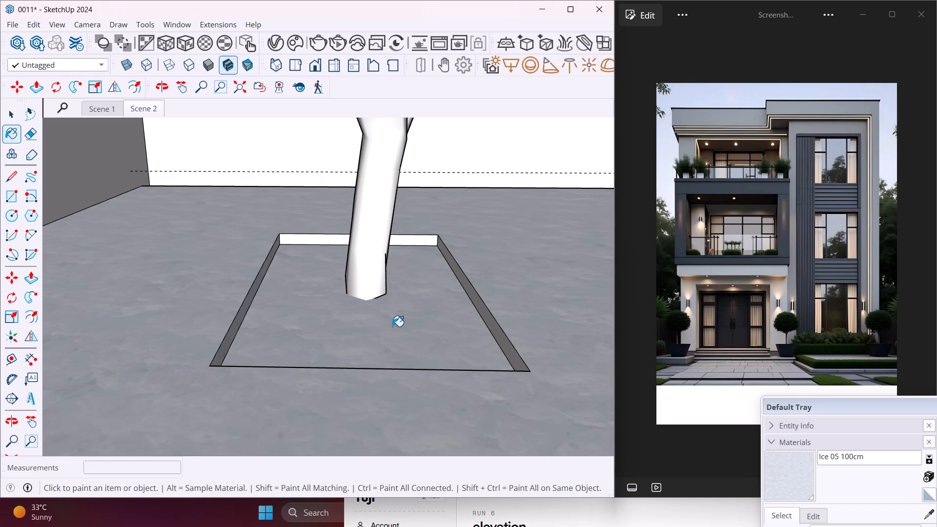
scroll(395, 326, "up", 4)
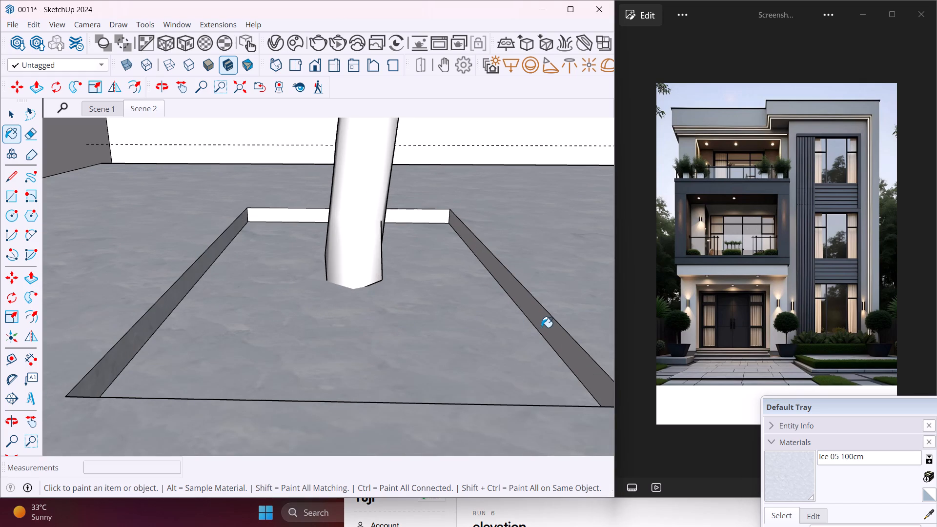
left_click(541, 327)
left_click(441, 216)
Paint the remaining inner wall of the tree pit beside the entrance steps with Ice 05 100cm.
middle_click_drag(441, 216, 504, 281)
scroll(380, 263, "down", 9)
middle_click_drag(425, 347, 528, 365)
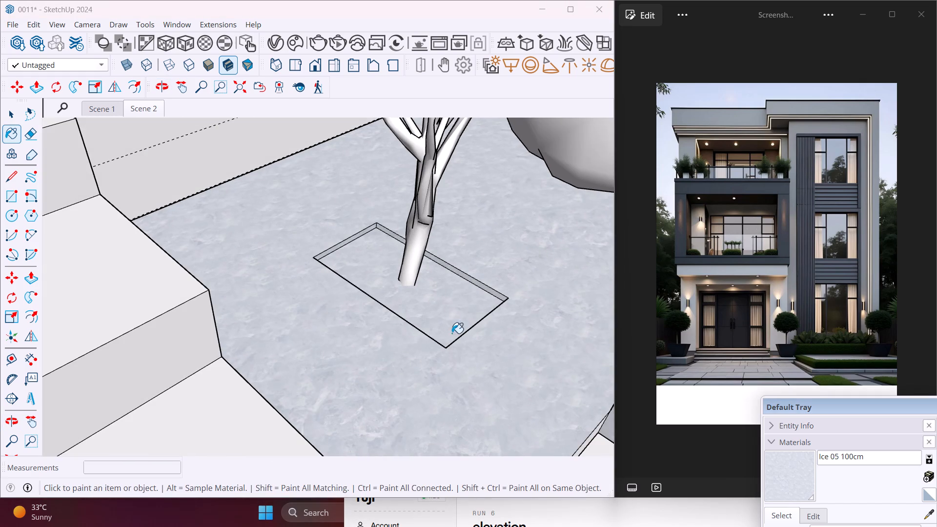
scroll(468, 332, "up", 9)
middle_click_drag(468, 332, 585, 340)
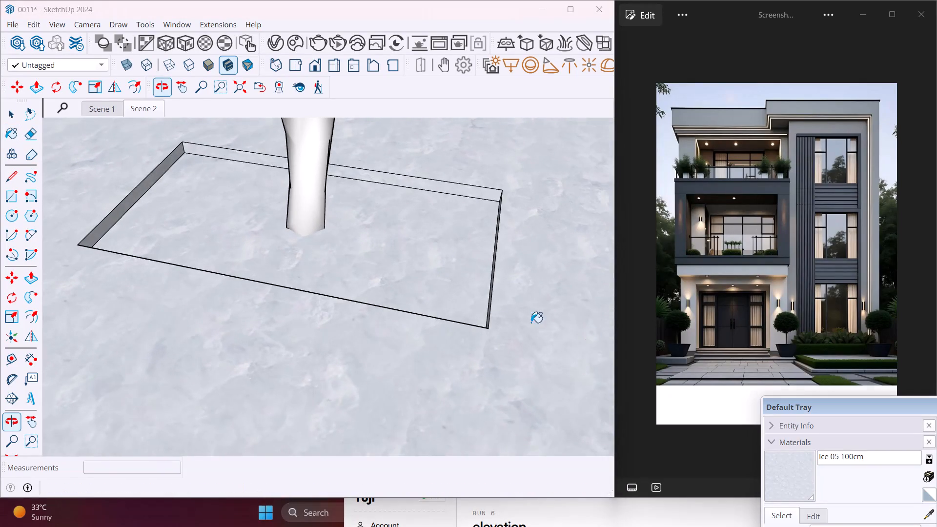
scroll(500, 288, "up", 8)
middle_click_drag(500, 288, 575, 285)
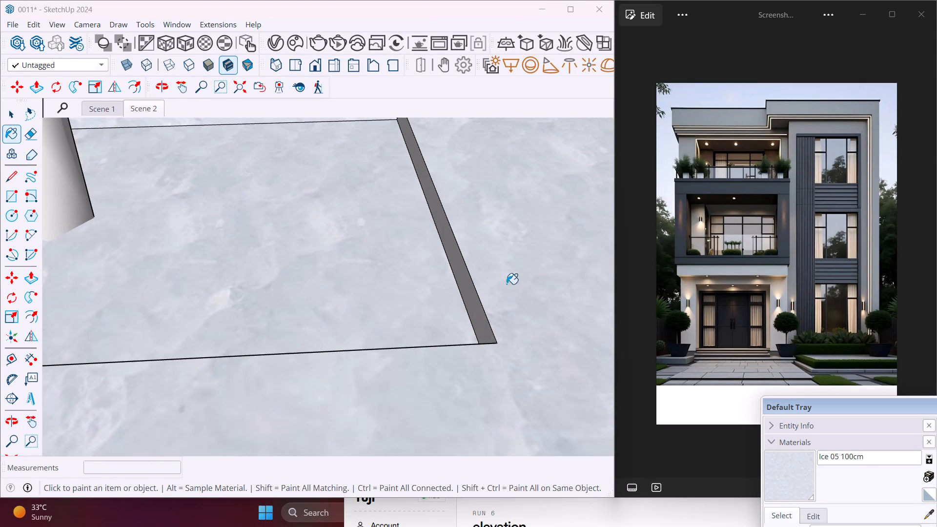
left_click(477, 297)
middle_click_drag(496, 294, 312, 295)
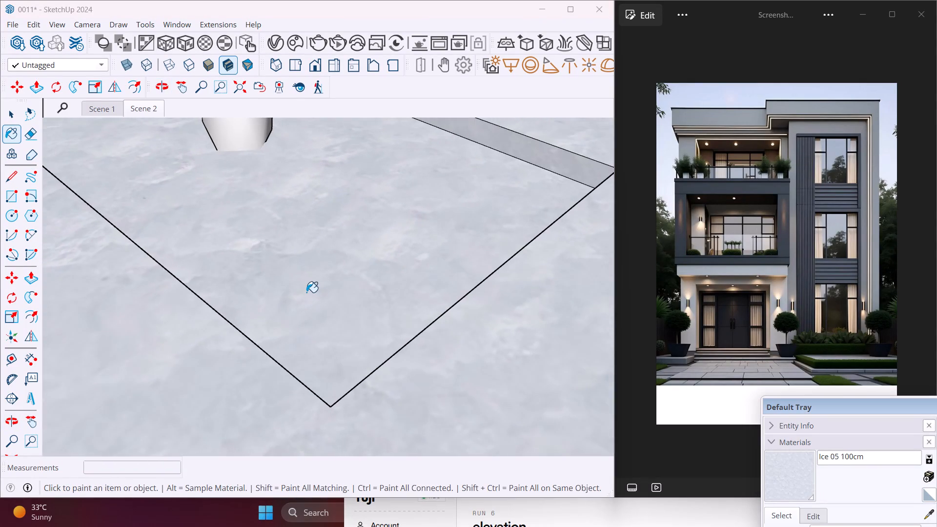
scroll(306, 292, "down", 11)
middle_click_drag(308, 322, 282, 239)
scroll(282, 239, "down", 5)
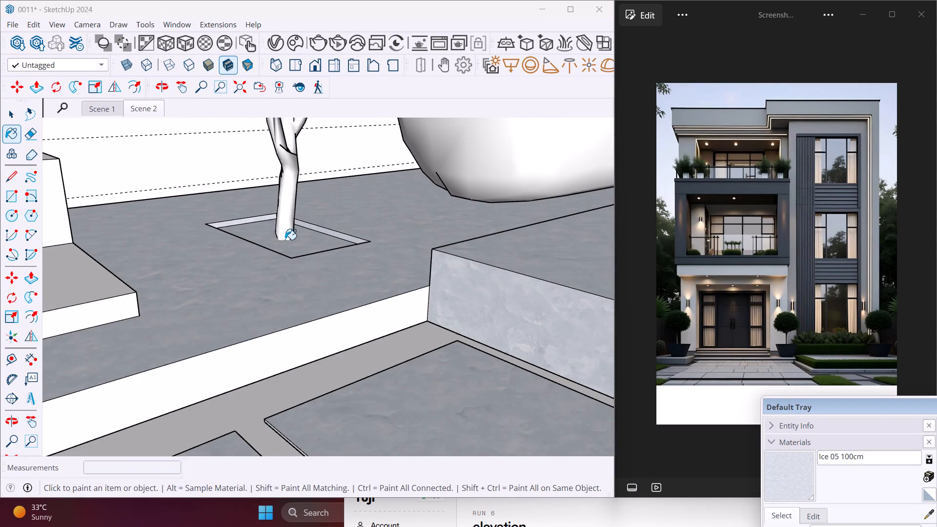
Paint the front face of the ledge beside the entrance steps with Ice 05 100cm.
scroll(285, 241, "down", 4)
left_click(303, 297)
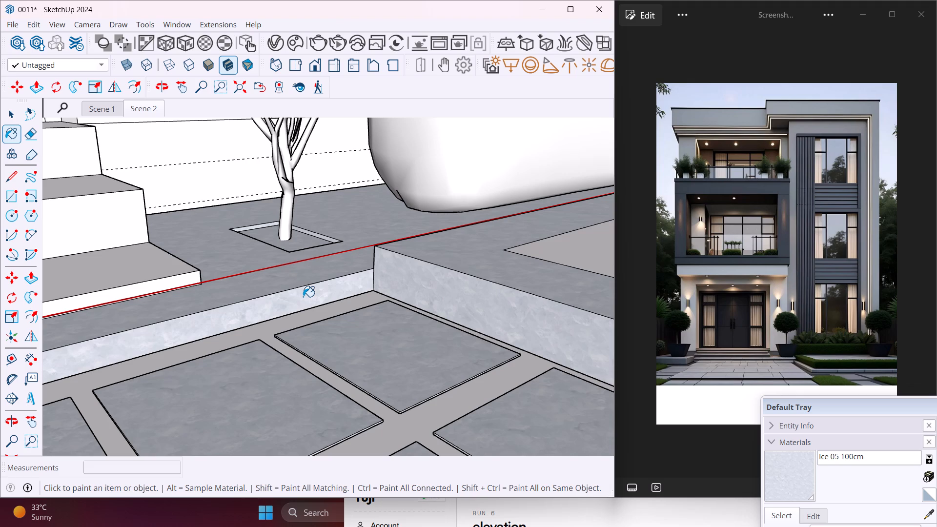
Paint the treads and risers of the entrance steps with Ice 05 100cm, undoing the one stray fill.
middle_click_drag(303, 297, 357, 277)
scroll(326, 273, "down", 8)
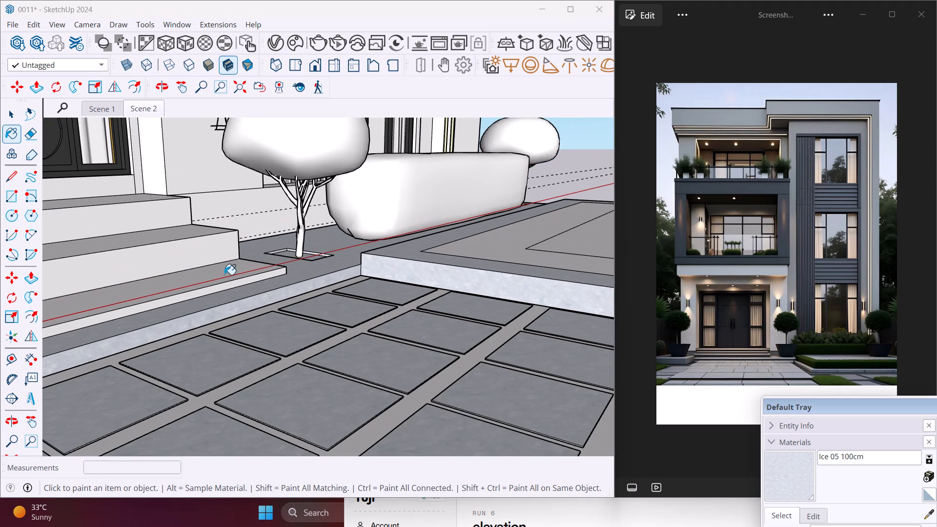
middle_click_drag(212, 277, 102, 289)
left_click(124, 269)
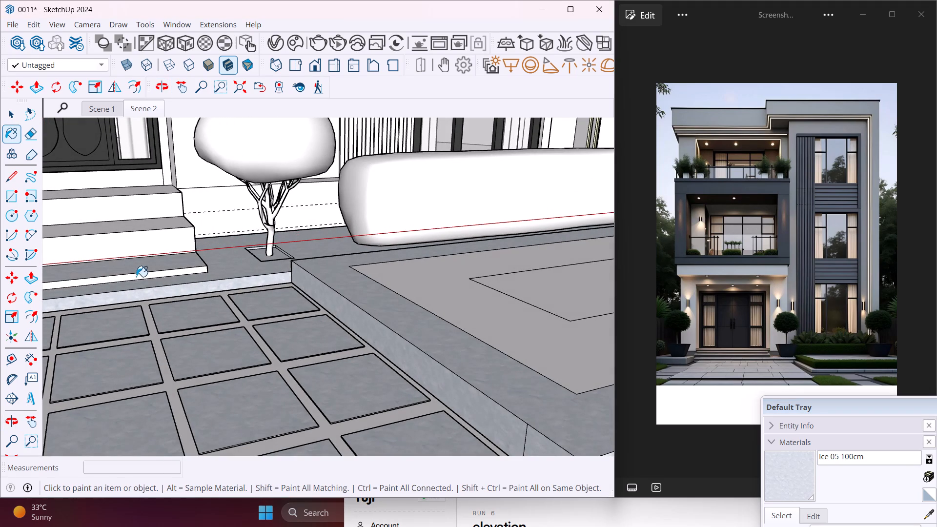
left_click(136, 277)
left_click(160, 231)
left_click(164, 220)
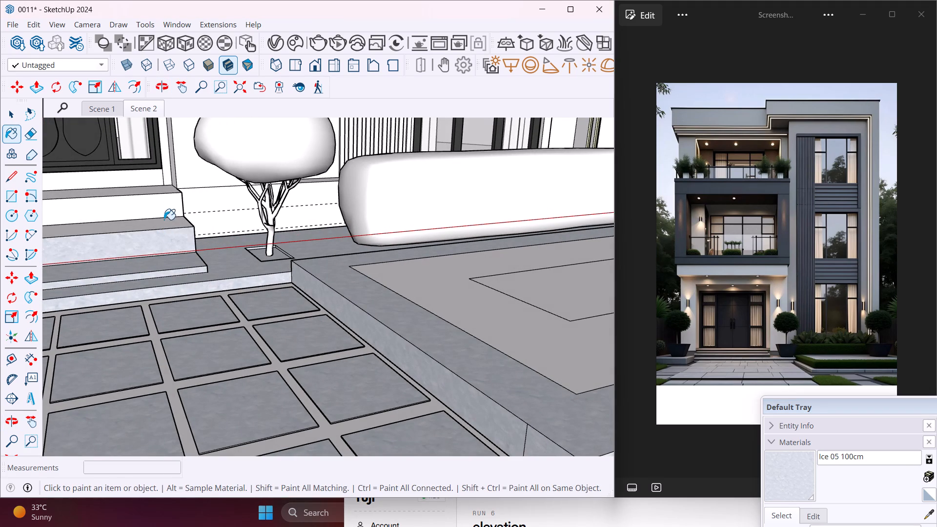
left_click(166, 184)
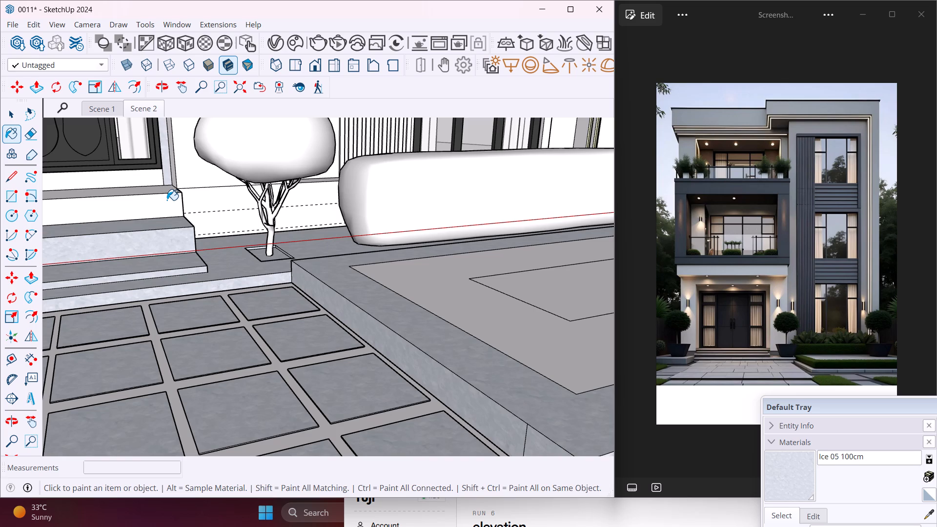
key("ctrl+z")
left_click(160, 197)
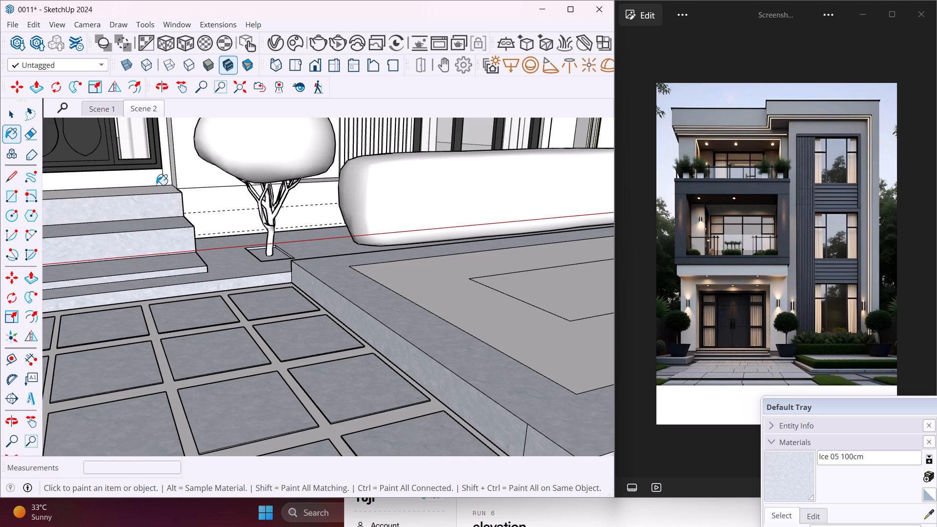
left_click(157, 187)
Paint the top, outer side and front face of the raised tree block on the other side of the entrance steps with Ice 05 100cm.
middle_click_drag(161, 192, 215, 201)
scroll(215, 201, "down", 5)
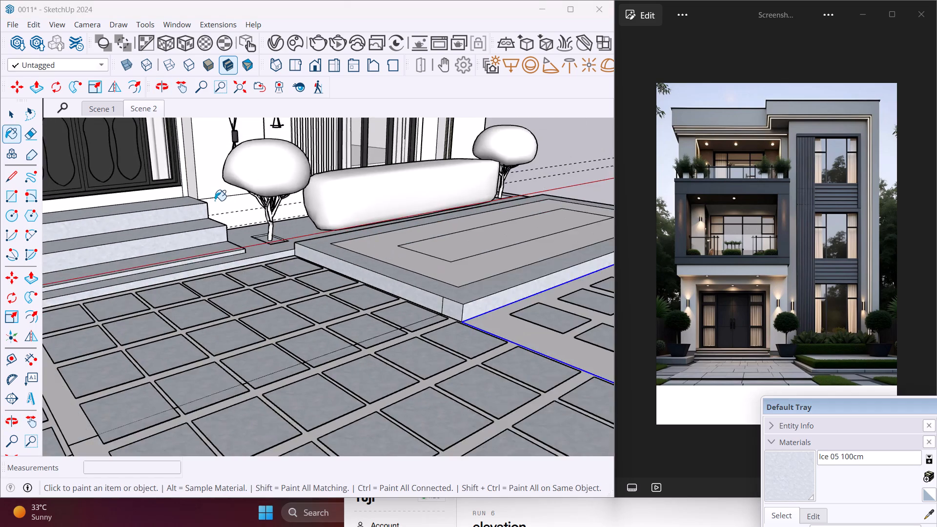
scroll(215, 201, "down", 8)
scroll(91, 239, "up", 4)
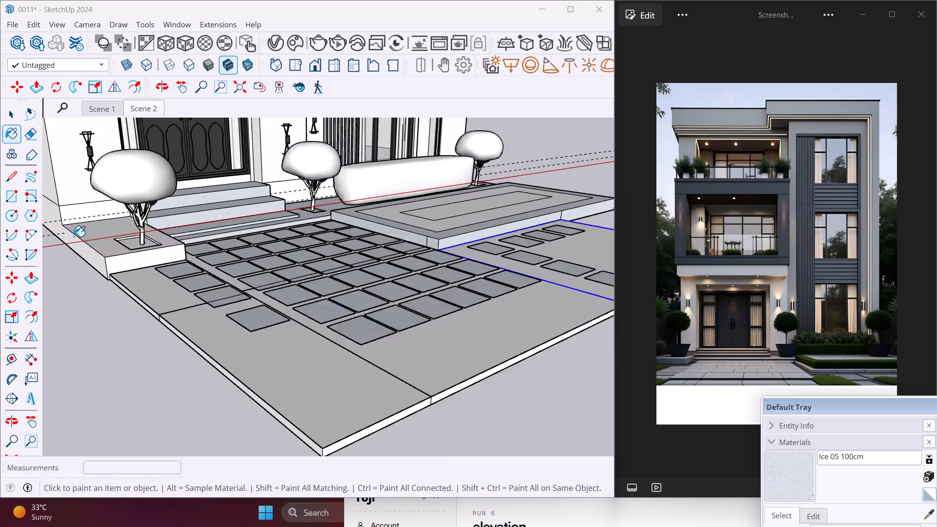
scroll(74, 237, "up", 7)
left_click_drag(126, 263, 131, 264)
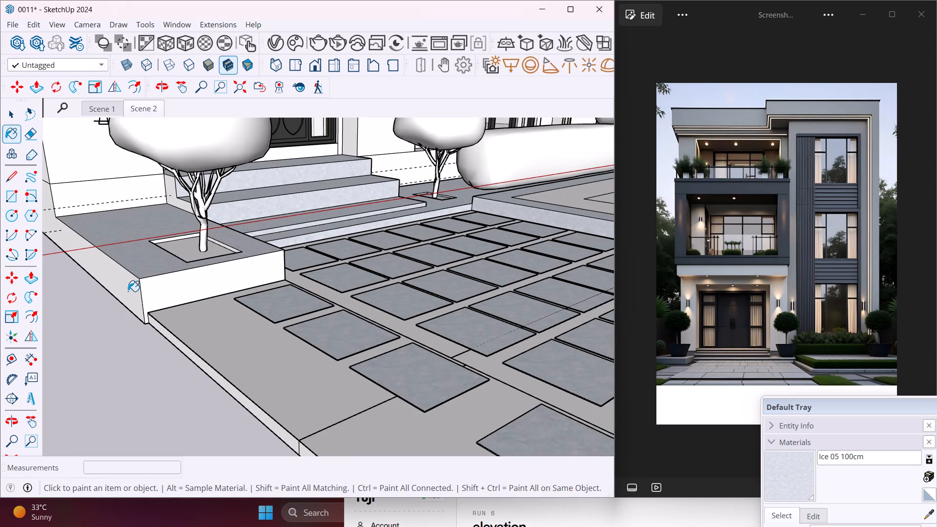
left_click(128, 291)
left_click(166, 284)
Paint the floor and two inner walls of this block's tree pit with Ice 05 100cm.
scroll(192, 256, "up", 8)
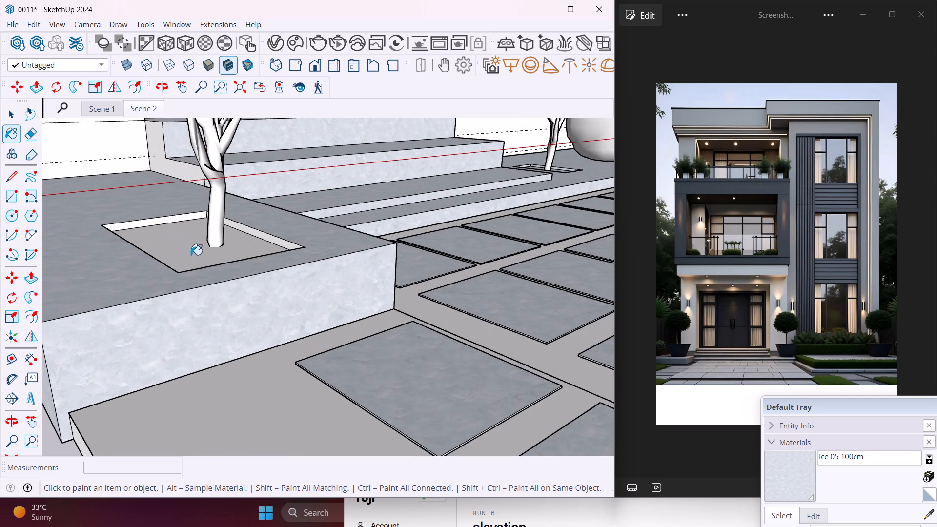
left_click(191, 255)
scroll(183, 217, "up", 7)
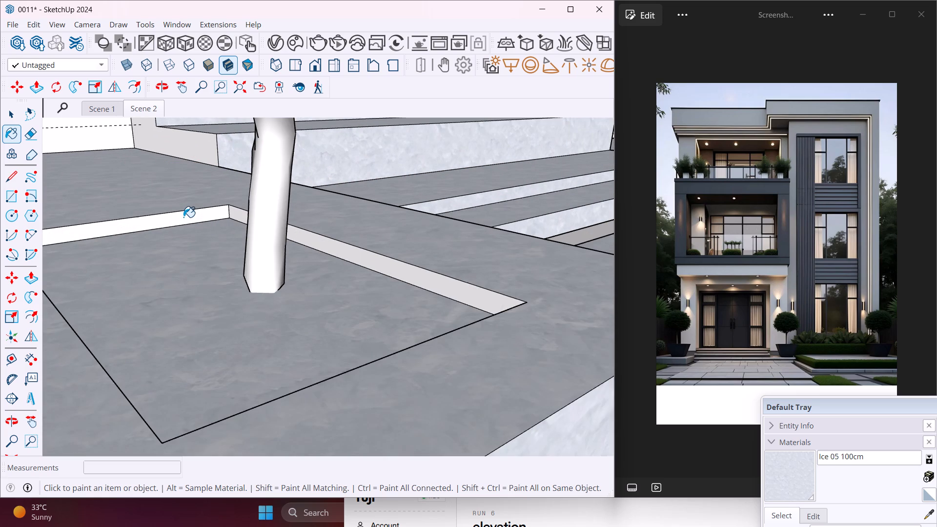
left_click(183, 217)
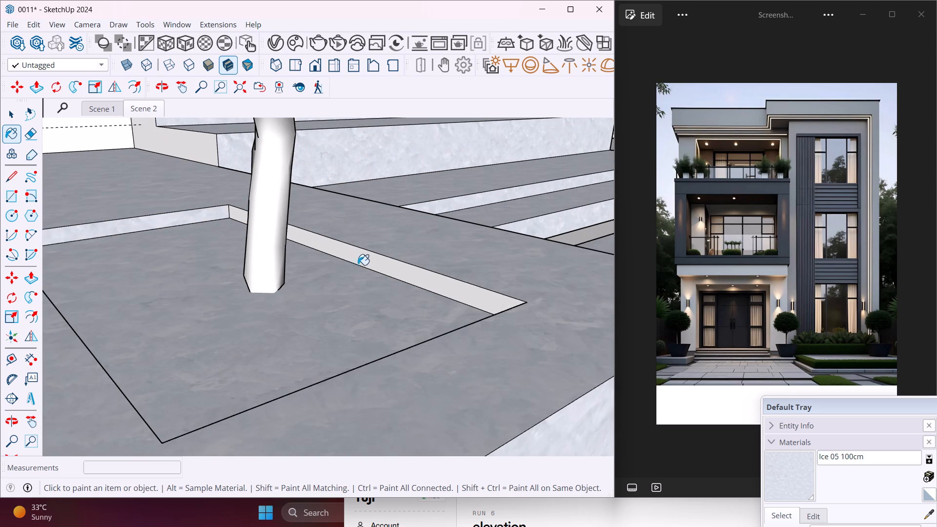
left_click(367, 266)
Paint the two remaining inner walls of the same tree pit with Ice 05 100cm.
middle_click_drag(382, 265, 237, 284)
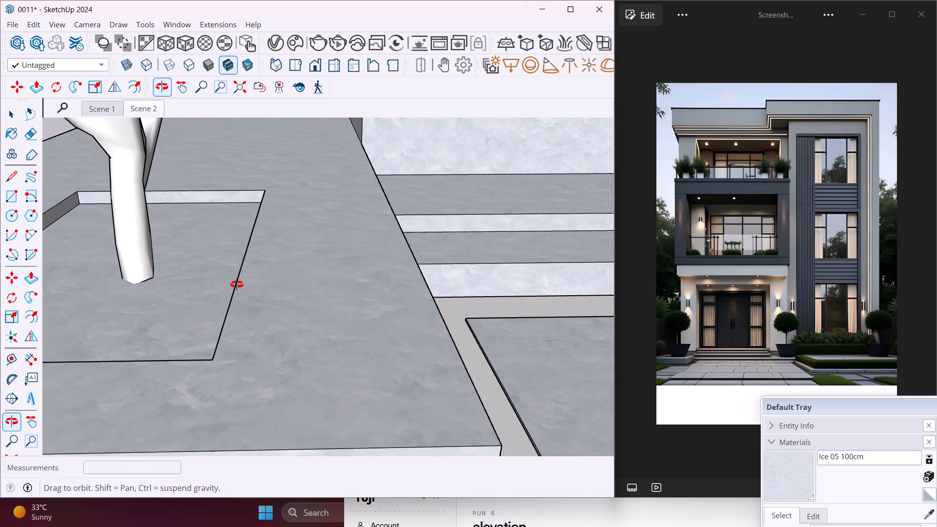
middle_click_drag(237, 284, 234, 284)
left_click(66, 209)
middle_click_drag(64, 214, 78, 222)
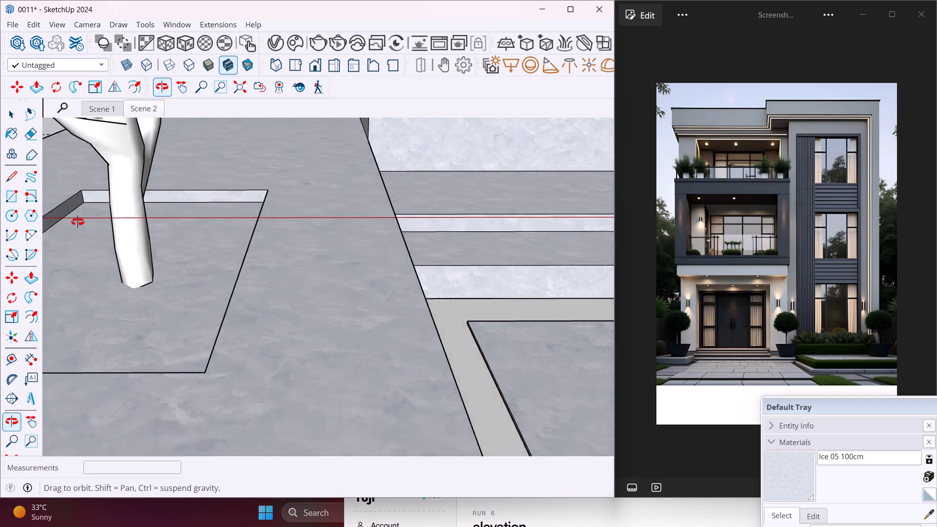
middle_click_drag(78, 222, 343, 209)
scroll(289, 221, "down", 7)
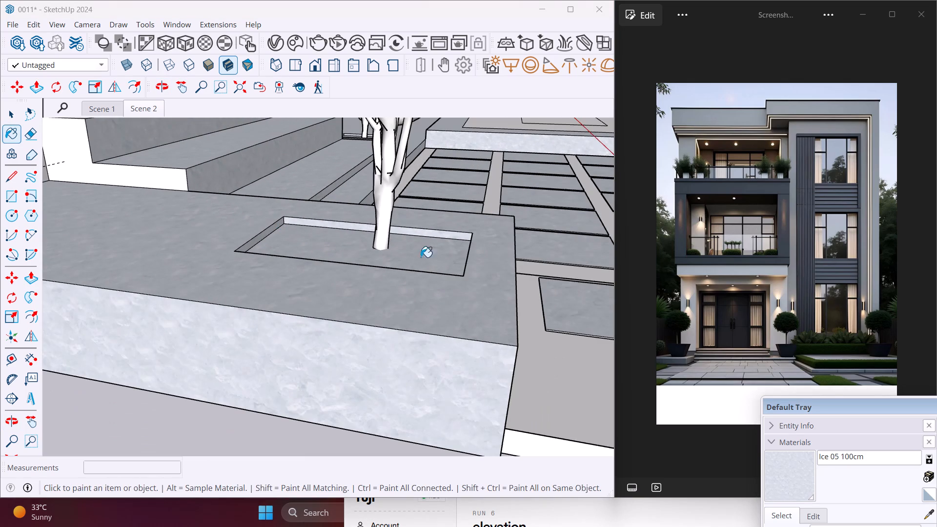
middle_click_drag(456, 258, 561, 264)
scroll(497, 233, "up", 4)
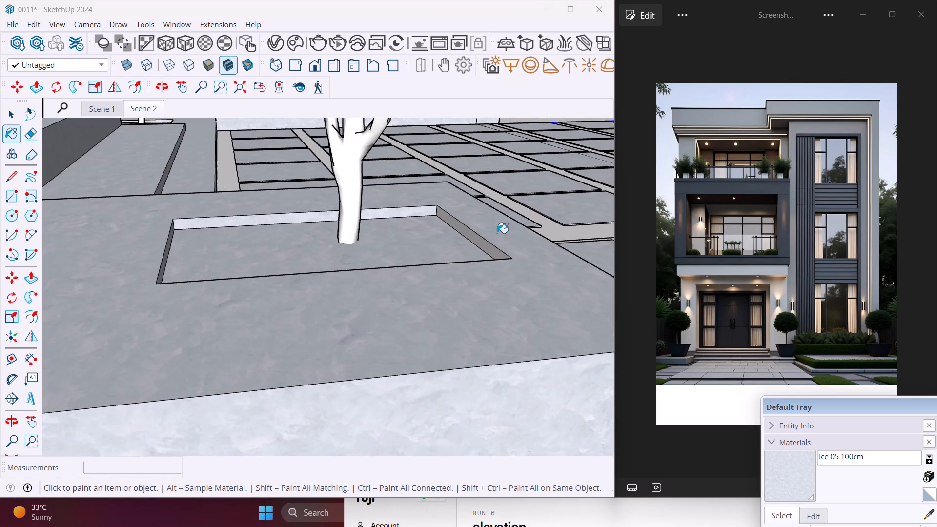
scroll(497, 233, "up", 5)
left_click(483, 260)
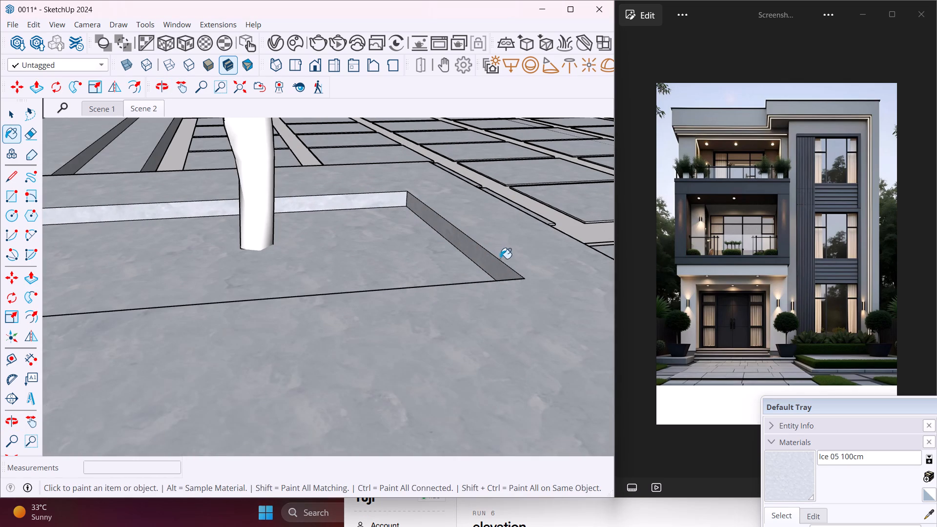
Examine the painted forecourt and the unpainted facade up to the balconies before choosing the wall materials.
middle_click_drag(500, 259, 274, 253)
scroll(264, 250, "down", 13)
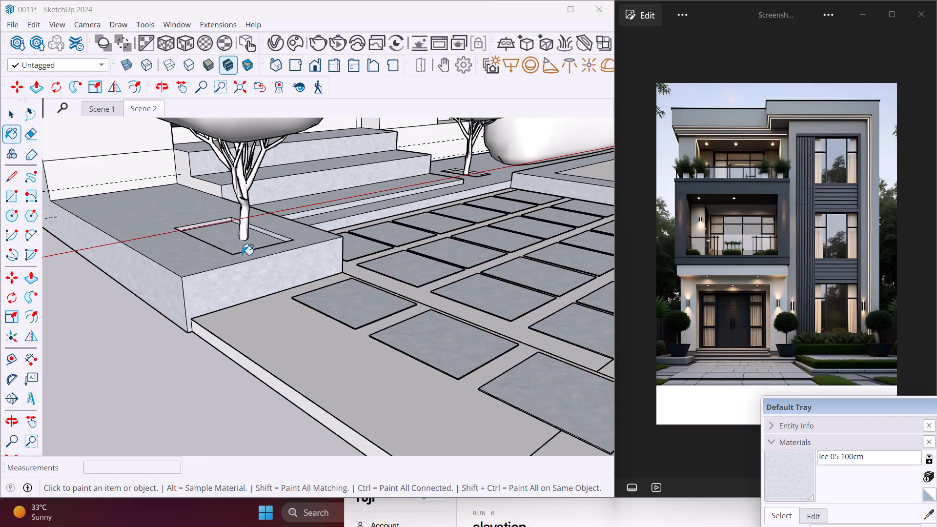
scroll(242, 255, "down", 14)
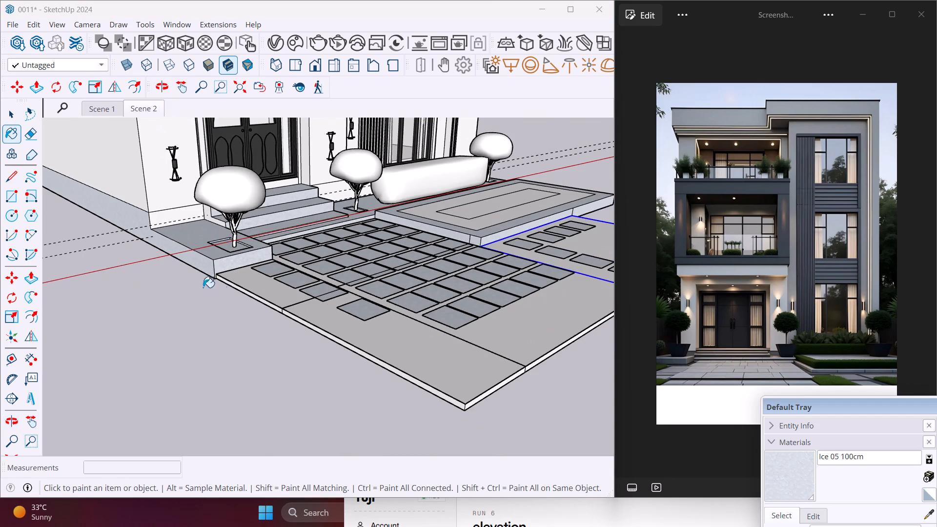
middle_click_drag(279, 360, 144, 345)
scroll(142, 345, "down", 1)
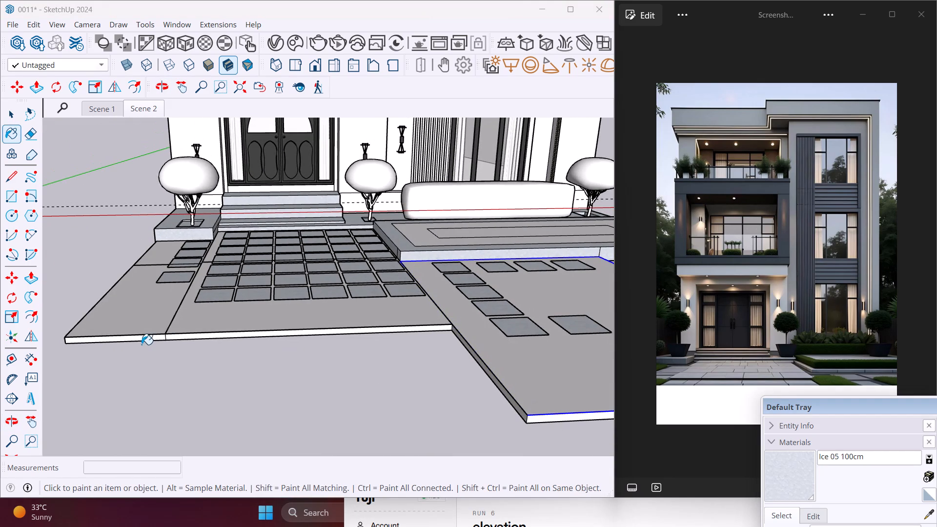
key("Escape")
key("space")
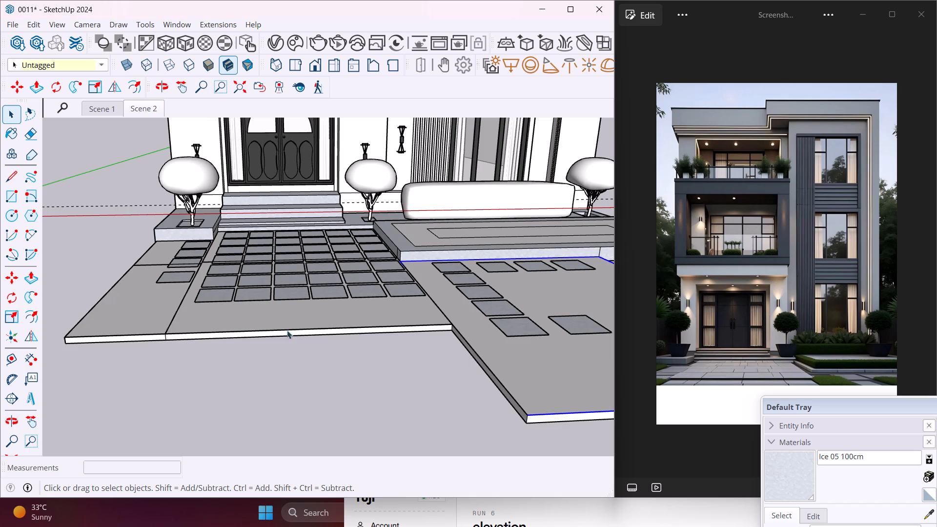
left_click(185, 89)
left_click_drag(105, 199, 127, 439)
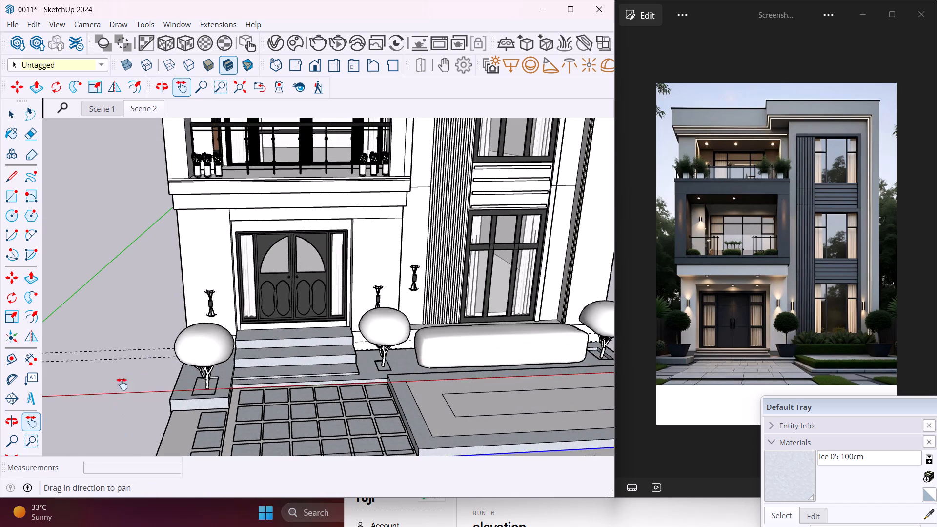
left_click_drag(128, 300, 120, 405)
scroll(104, 379, "down", 2)
middle_click_drag(104, 379, 104, 373)
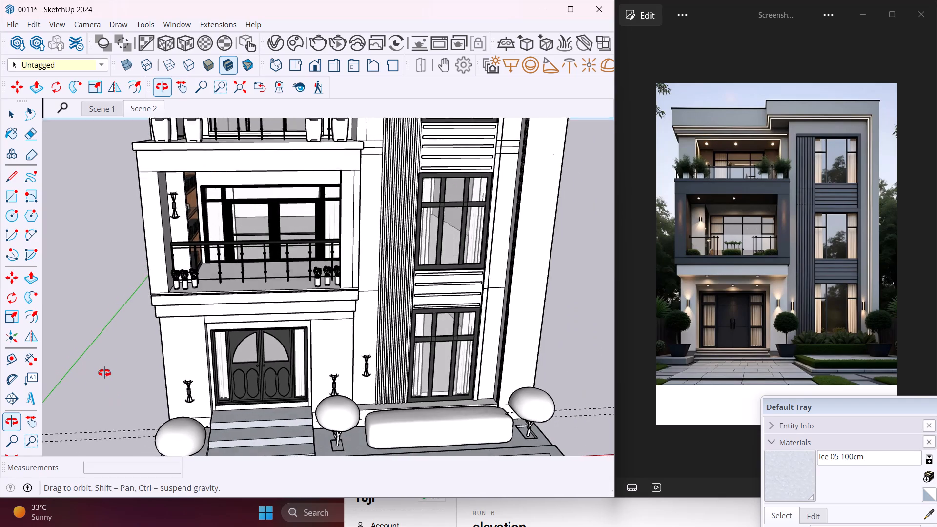
middle_click_drag(104, 373, 107, 337)
Create a new Generic material in the V-Ray Asset Editor.
left_click(274, 45)
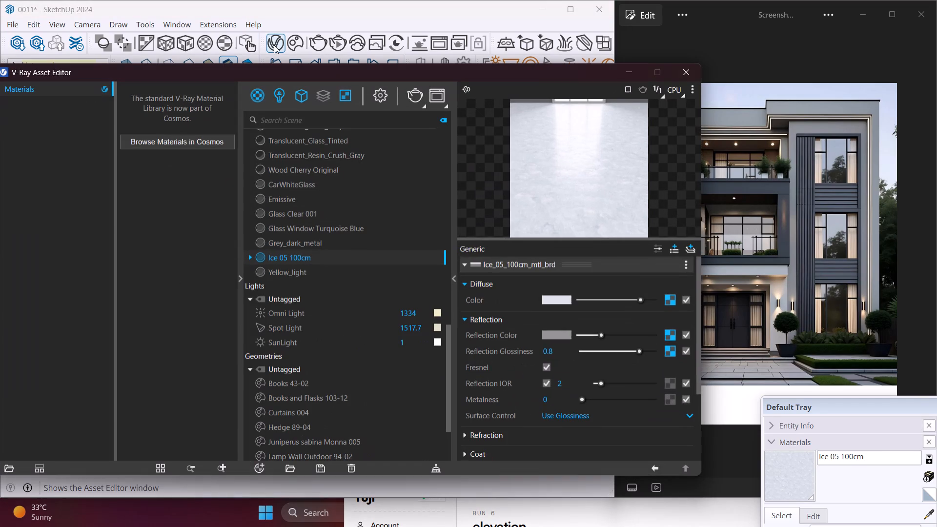
left_click(259, 465)
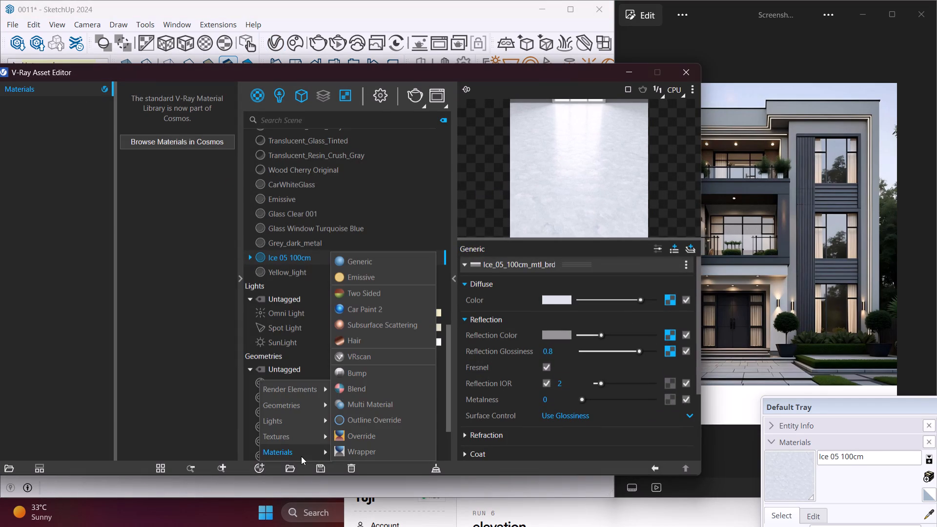
left_click(394, 262)
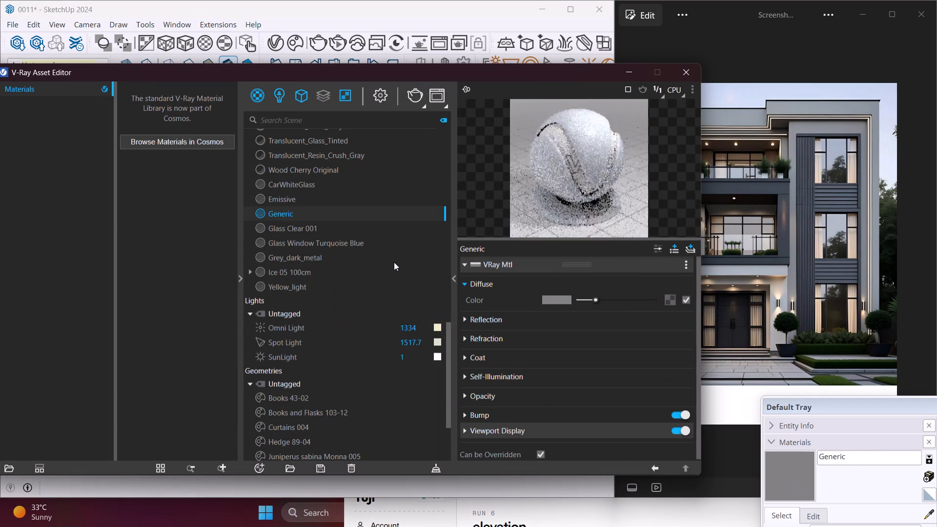
Set the Generic material's diffuse colour to a dark blue-grey of RGB 0.272, 0.304, 0.343, matching the reference facade.
left_click(544, 303)
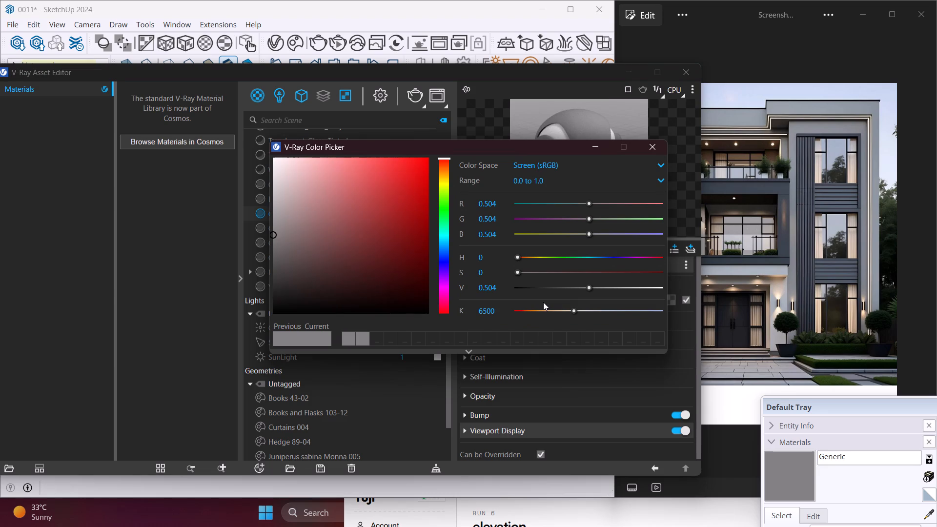
left_click(443, 250)
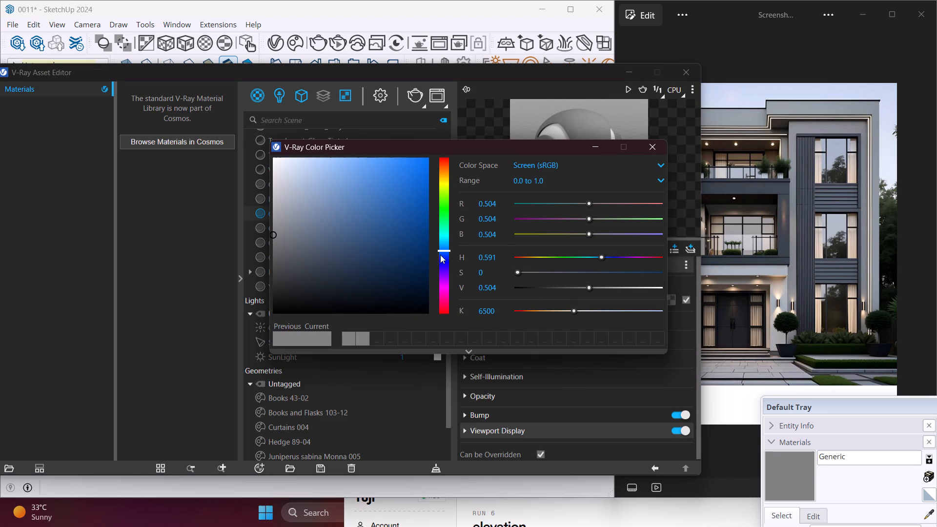
left_click(306, 171)
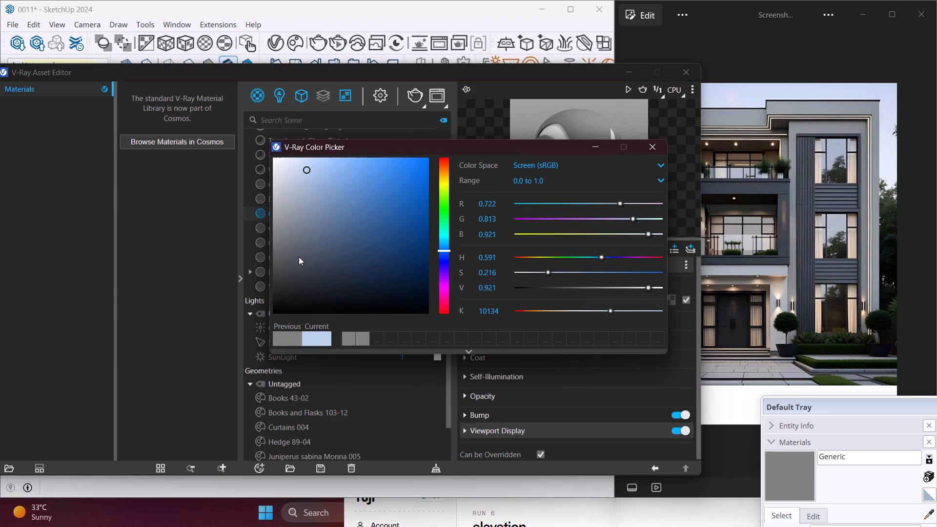
left_click(299, 257)
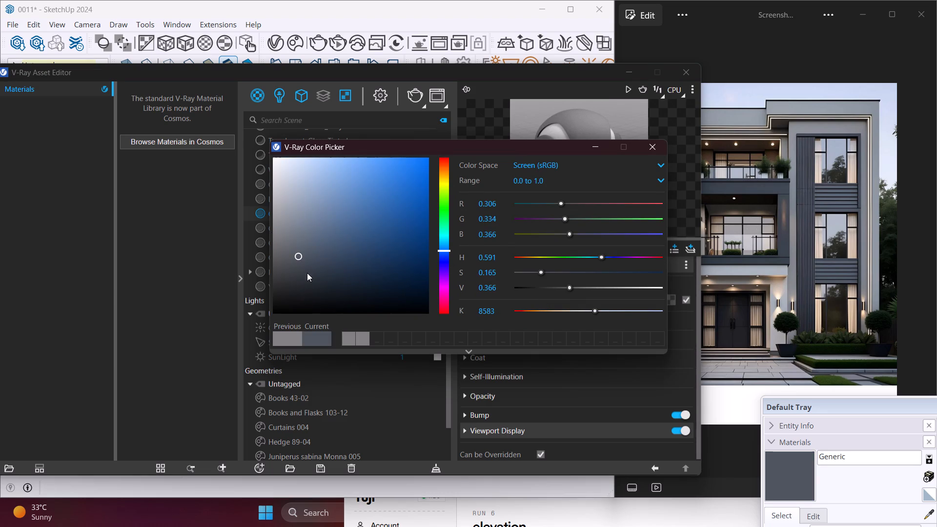
left_click(307, 261)
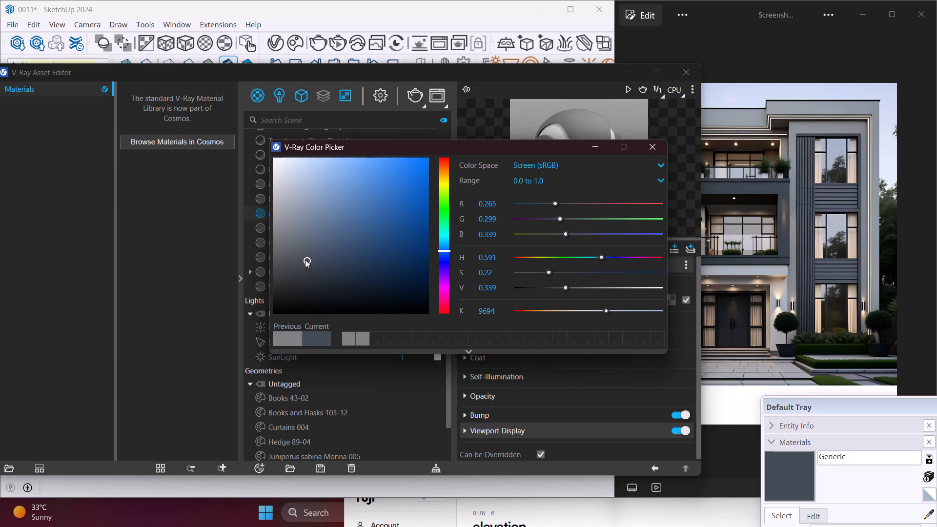
left_click(302, 256)
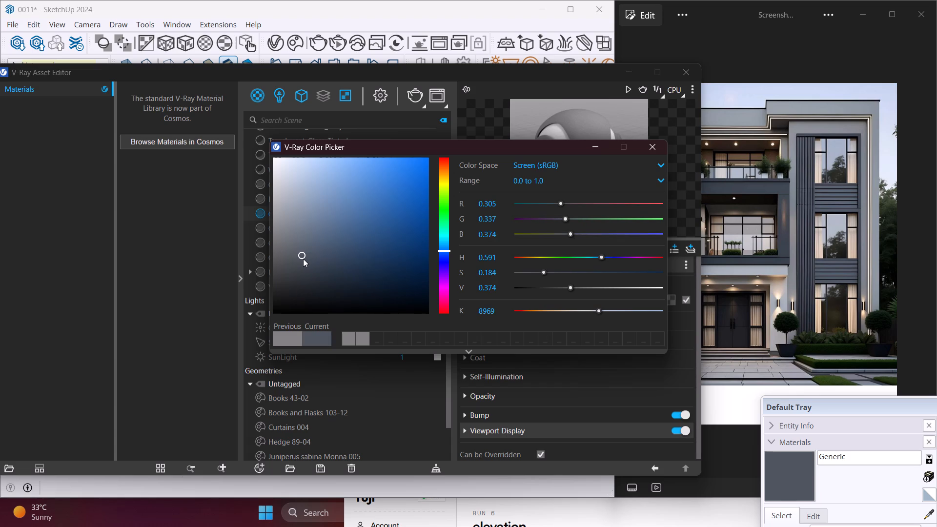
left_click(306, 261)
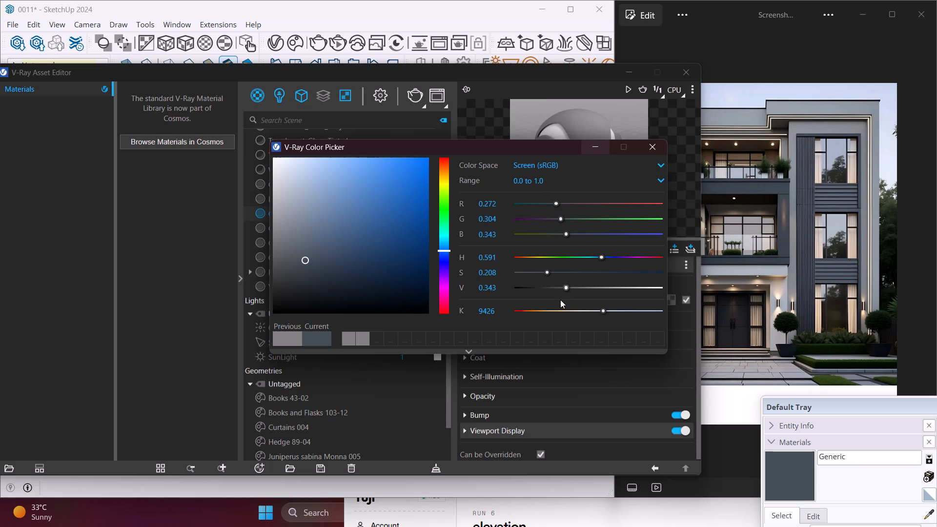
left_click(596, 153)
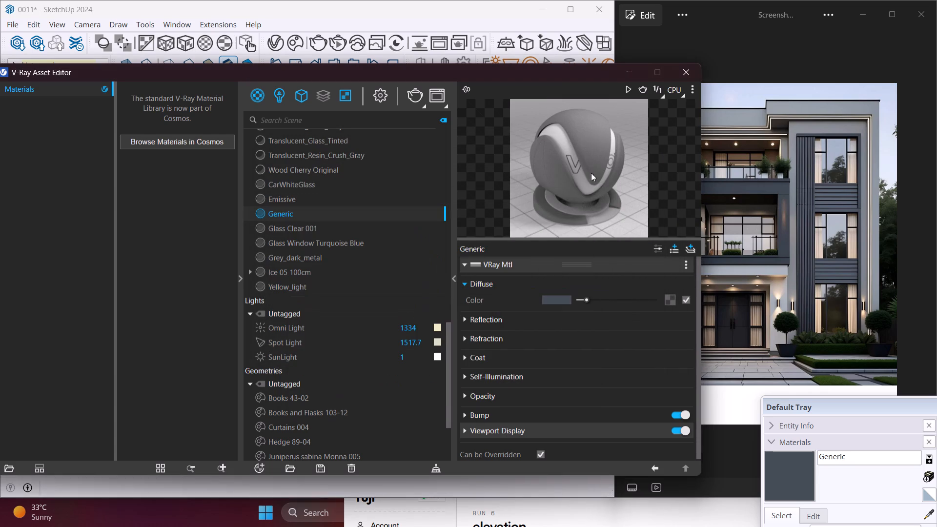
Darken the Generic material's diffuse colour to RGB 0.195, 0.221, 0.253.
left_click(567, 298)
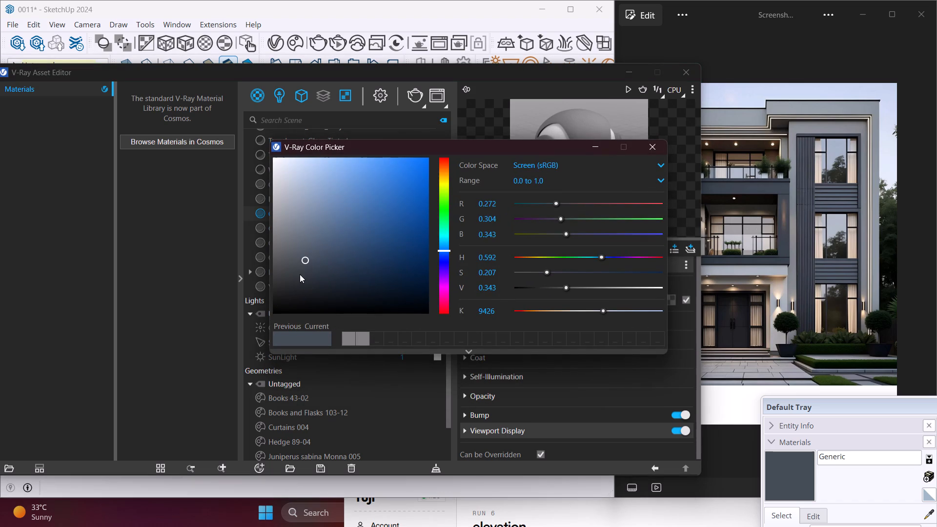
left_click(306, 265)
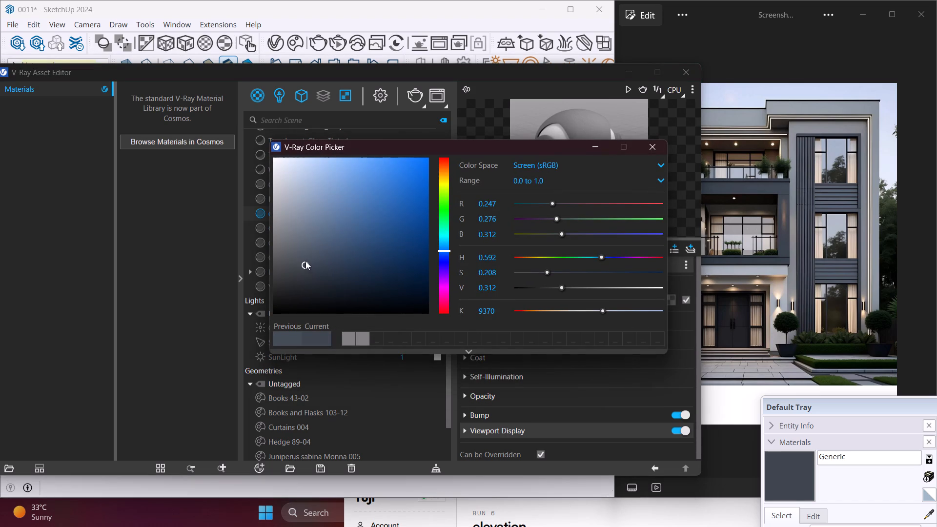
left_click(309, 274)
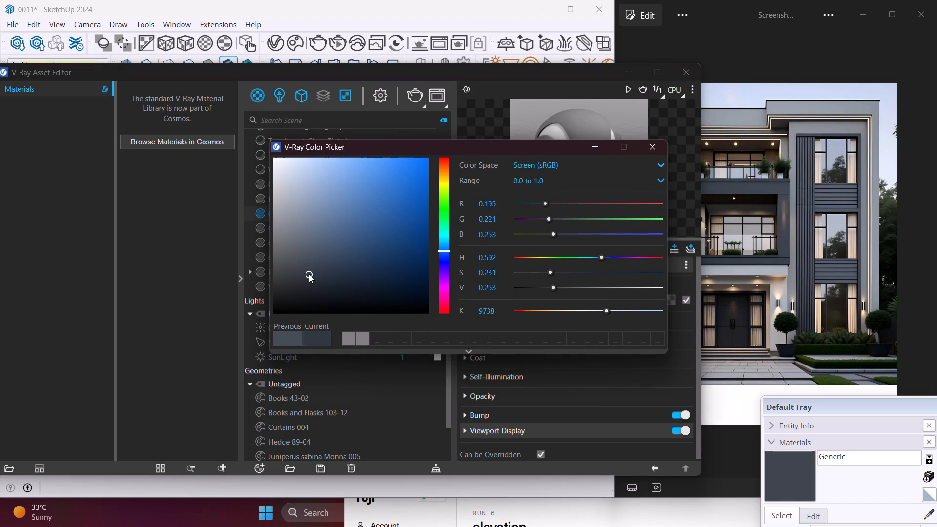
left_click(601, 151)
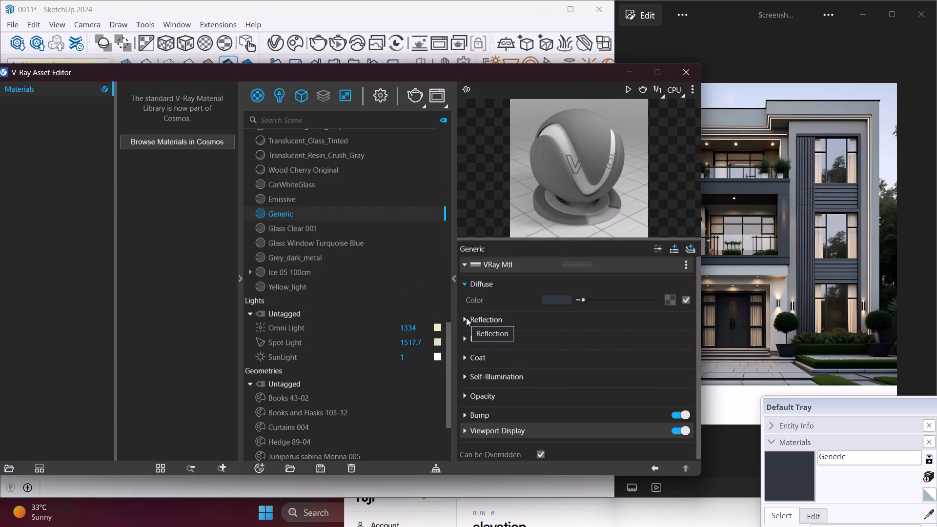
Switch the Generic material's preview scene to Wall.
left_click(693, 91)
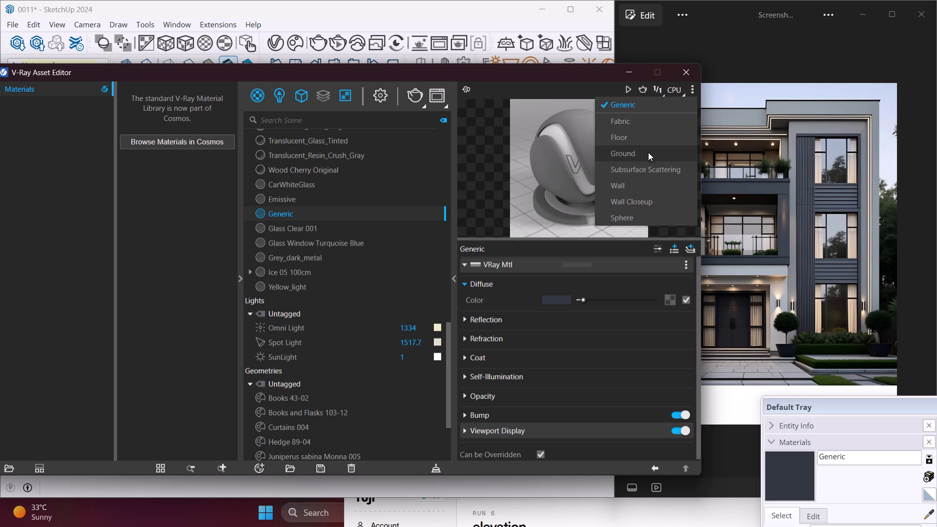
left_click(642, 184)
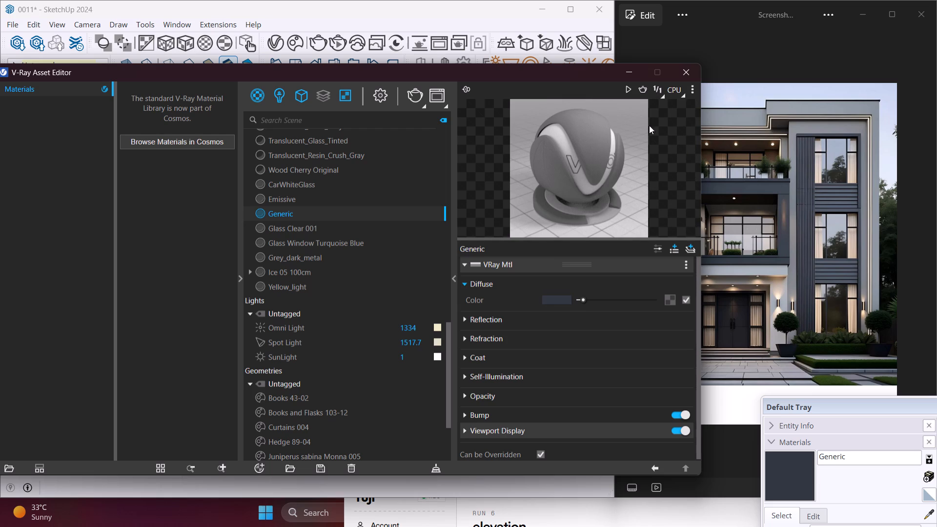
left_click(689, 91)
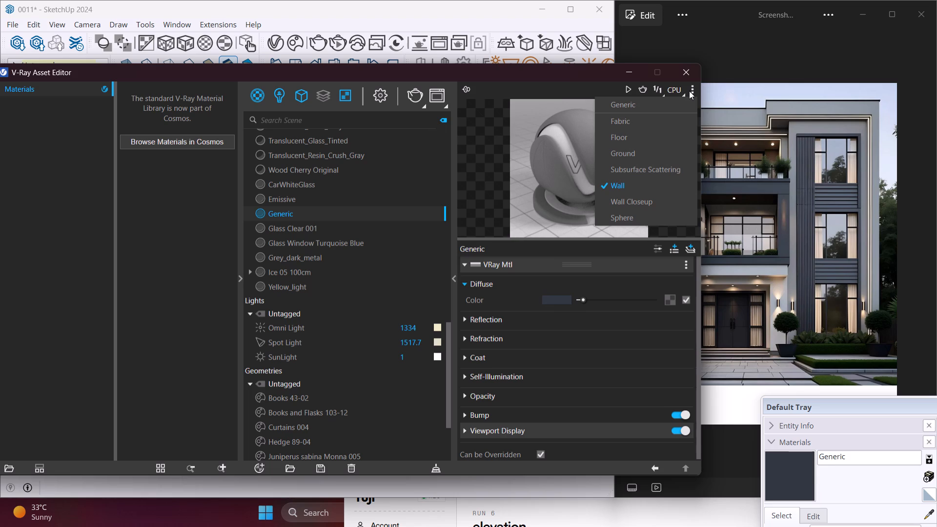
left_click(636, 182)
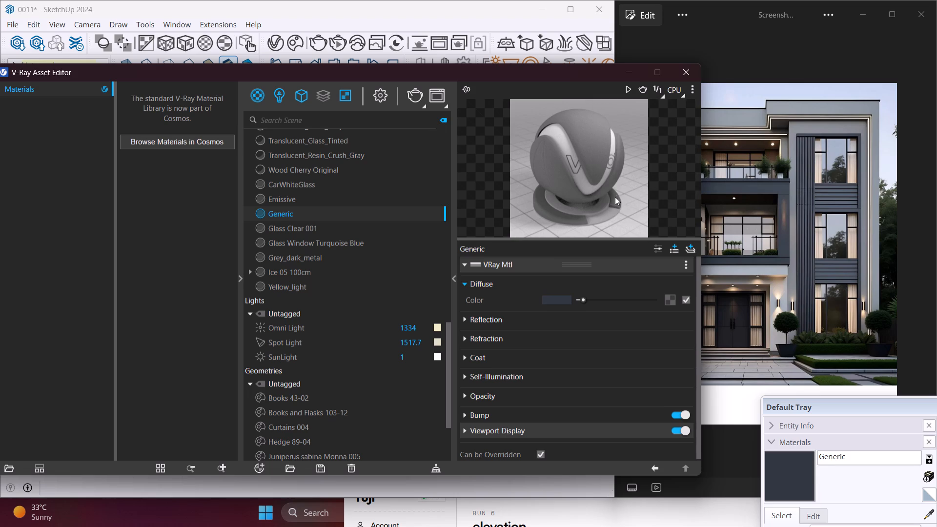
Set the Generic material's diffuse colour to a dark blue-grey of RGB 0.236, 0.277, 0.327 and put the Asset Editor away.
left_click(563, 299)
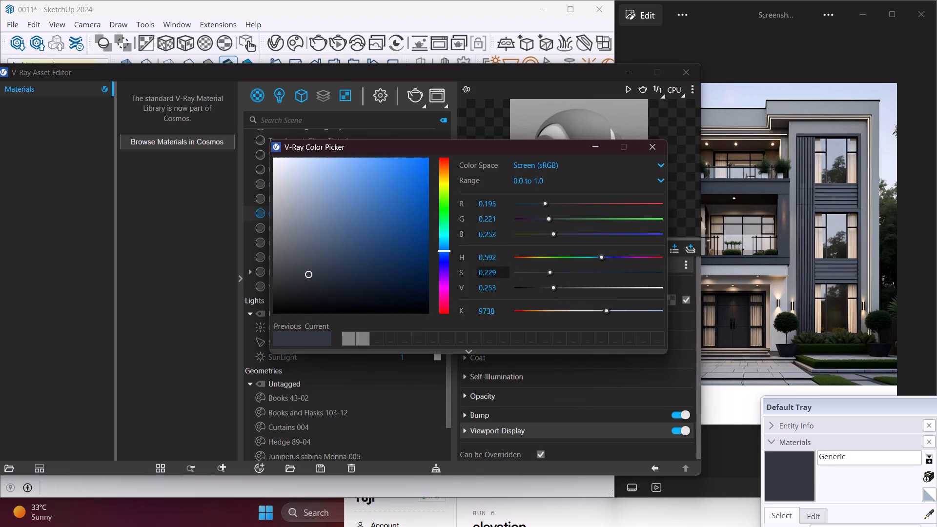
left_click(317, 264)
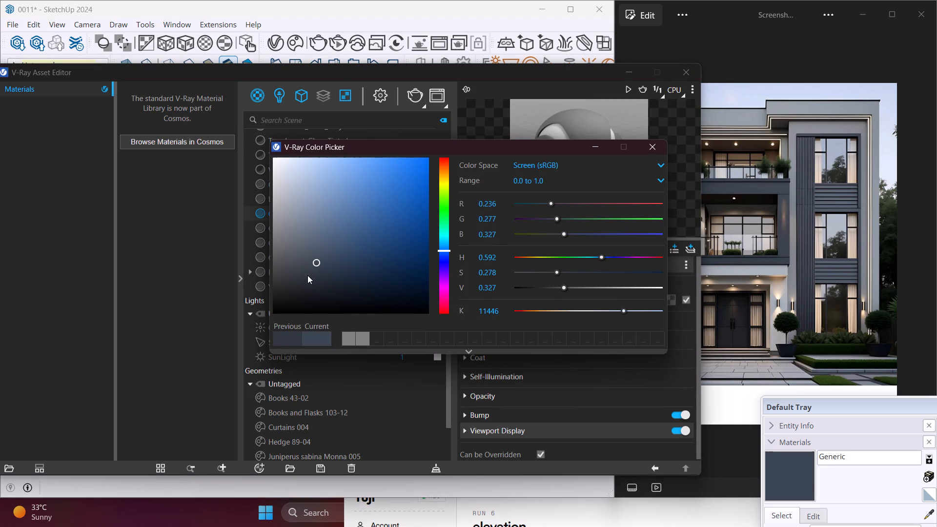
left_click(596, 148)
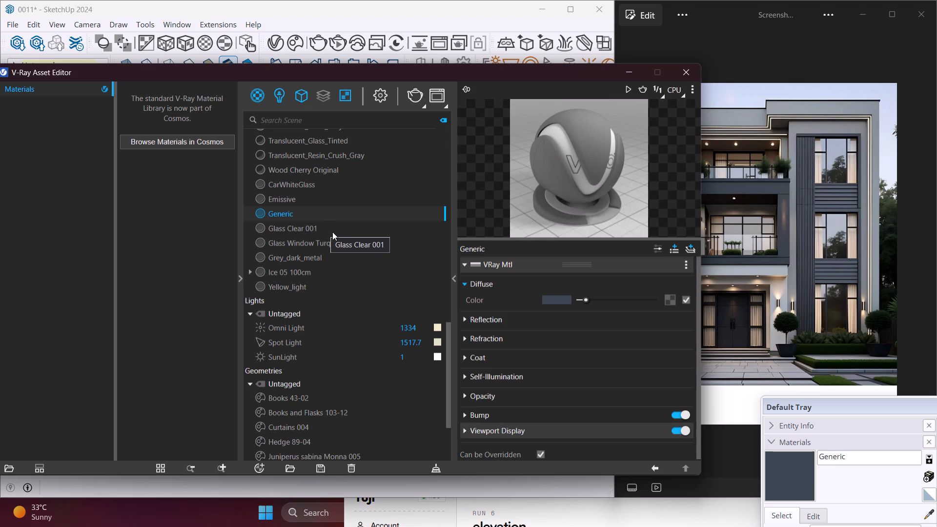
double_click(329, 217)
left_click(631, 66)
Paint the front and side faces of the narrow vertical strip beside the window column with Generic, above and below its dividing line.
left_click(788, 470)
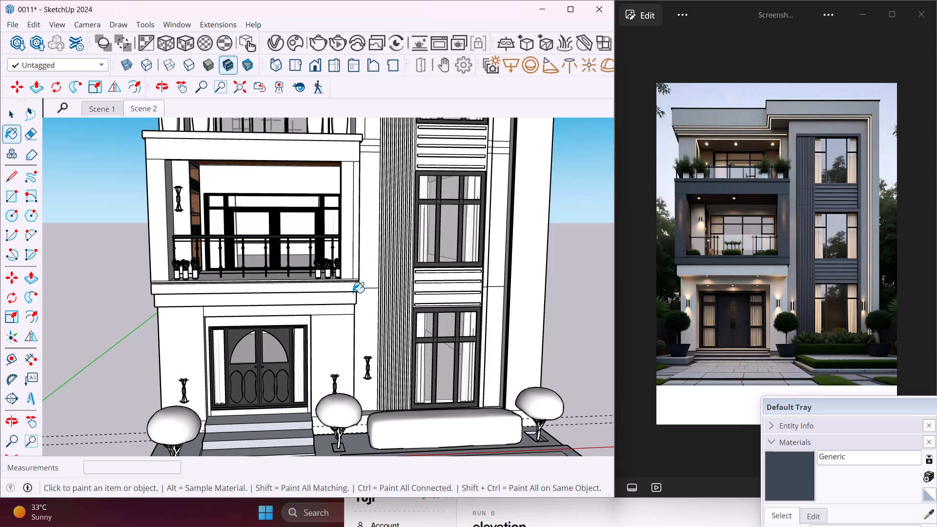
scroll(353, 293, "up", 4)
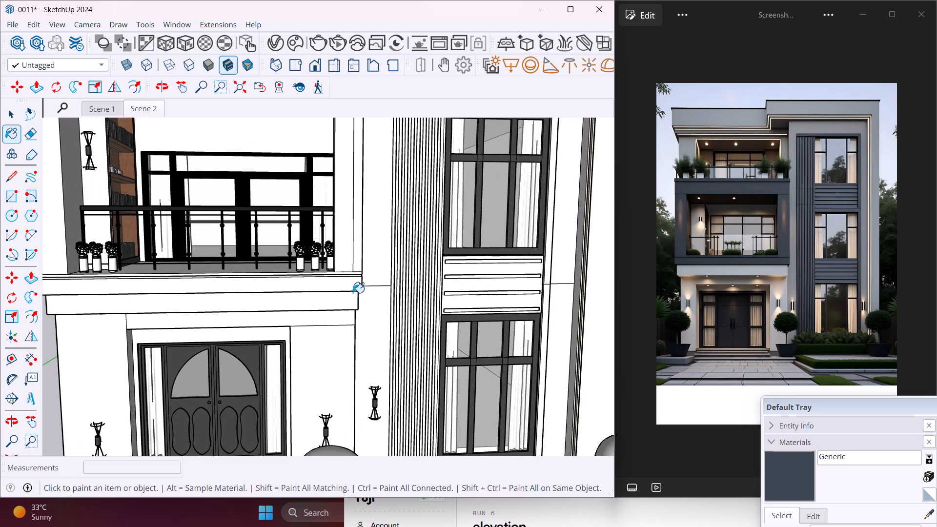
scroll(353, 293, "up", 3)
scroll(344, 252, "down", 6)
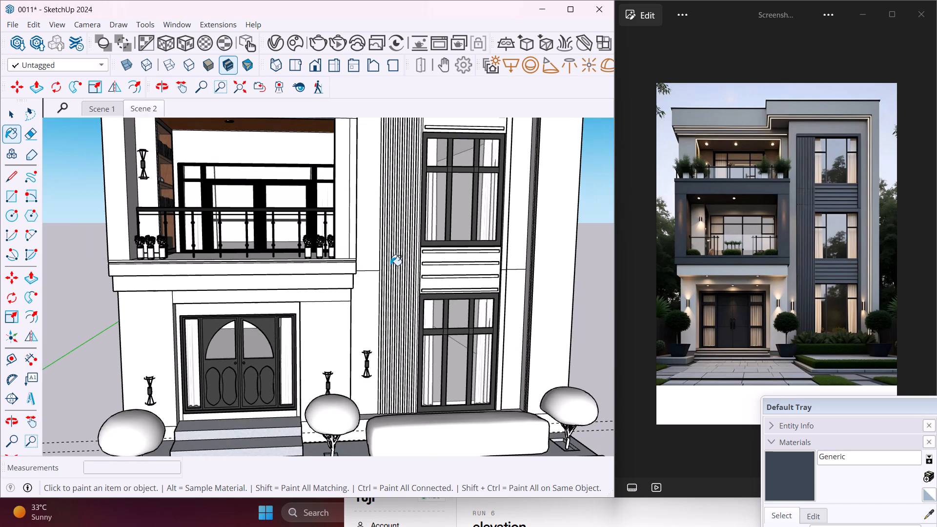
scroll(506, 277, "up", 8)
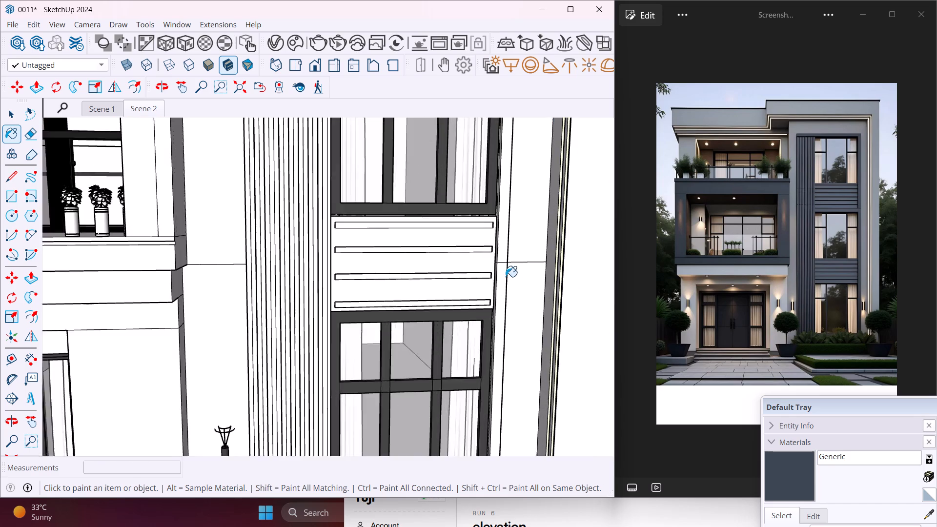
scroll(506, 277, "up", 3)
left_click(503, 266)
middle_click_drag(503, 264, 570, 264)
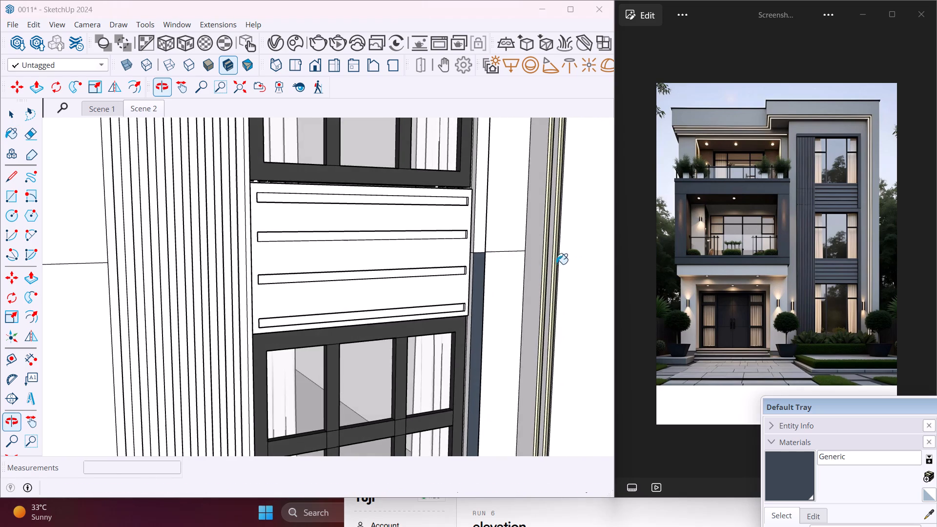
scroll(471, 236, "up", 8)
left_click(476, 219)
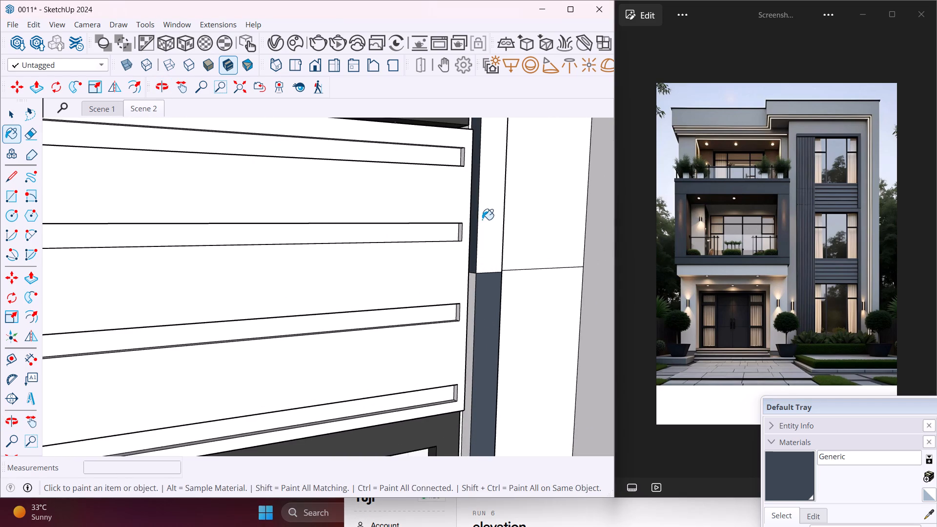
left_click(483, 221)
scroll(469, 301, "up", 3)
left_click(469, 301)
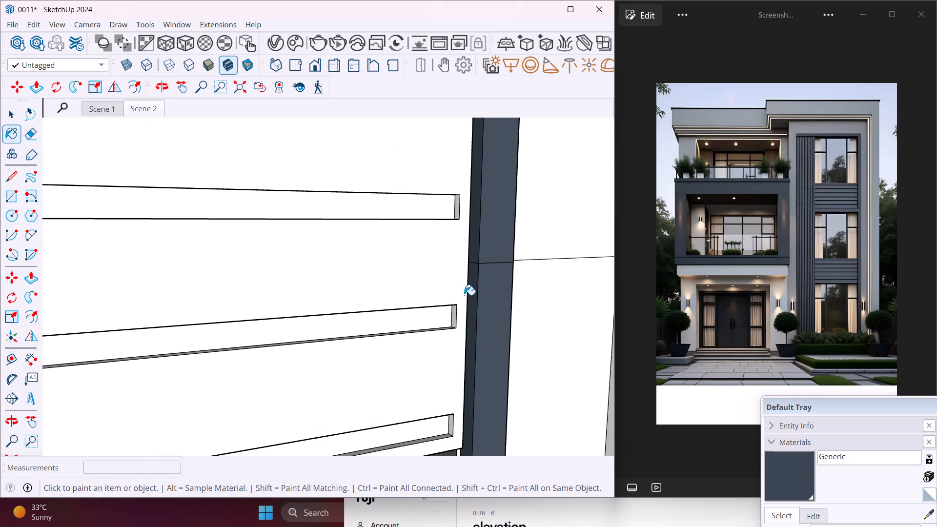
Paint the face of the grooved panel between the ground- and first-floor windows with Generic.
scroll(448, 284, "down", 2)
left_click(448, 284)
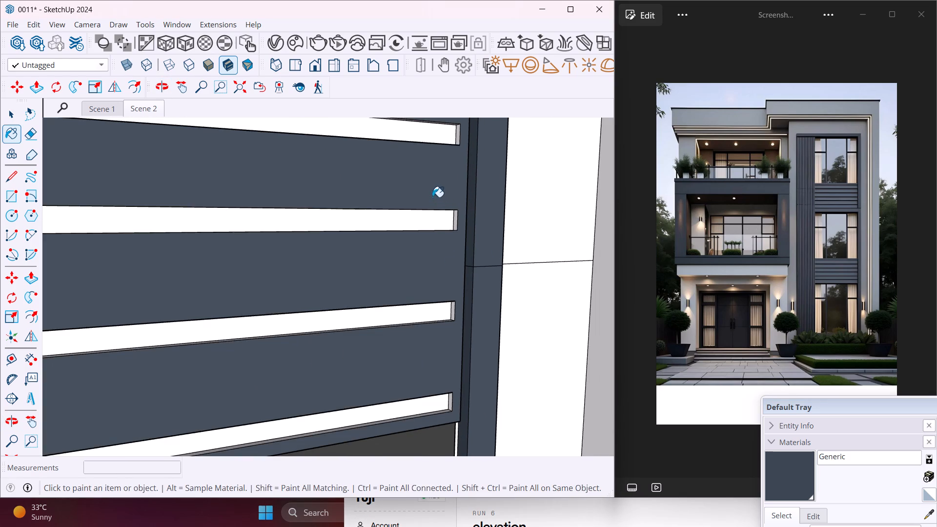
Paint the back, end, top and bottom faces of the panel's second groove from the top with Generic.
scroll(426, 234, "up", 6)
left_click(426, 214)
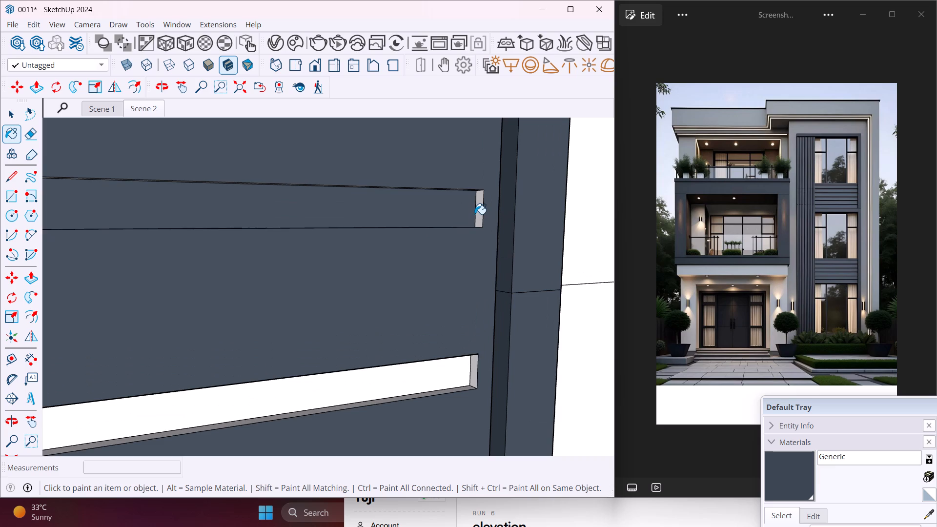
scroll(475, 214, "up", 3)
left_click(479, 209)
middle_click_drag(480, 204, 505, 154)
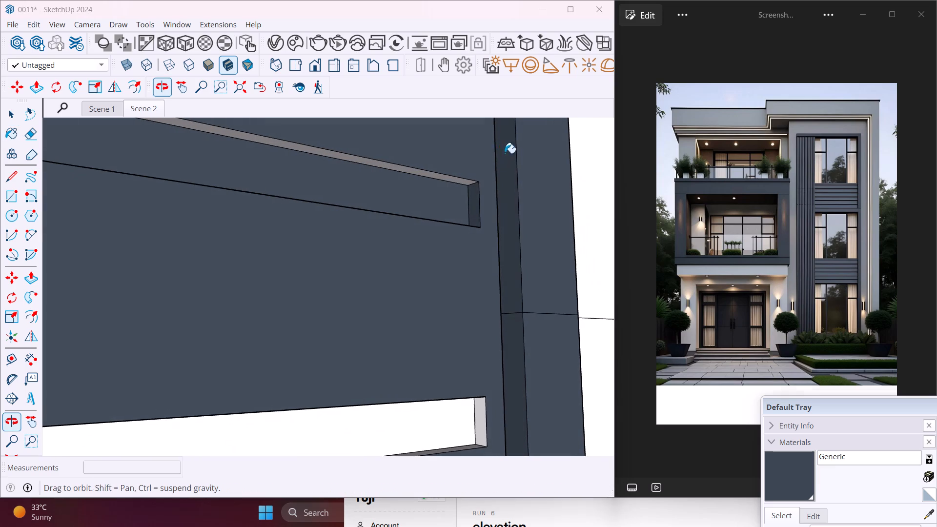
left_click(457, 184)
scroll(466, 182, "up", 2)
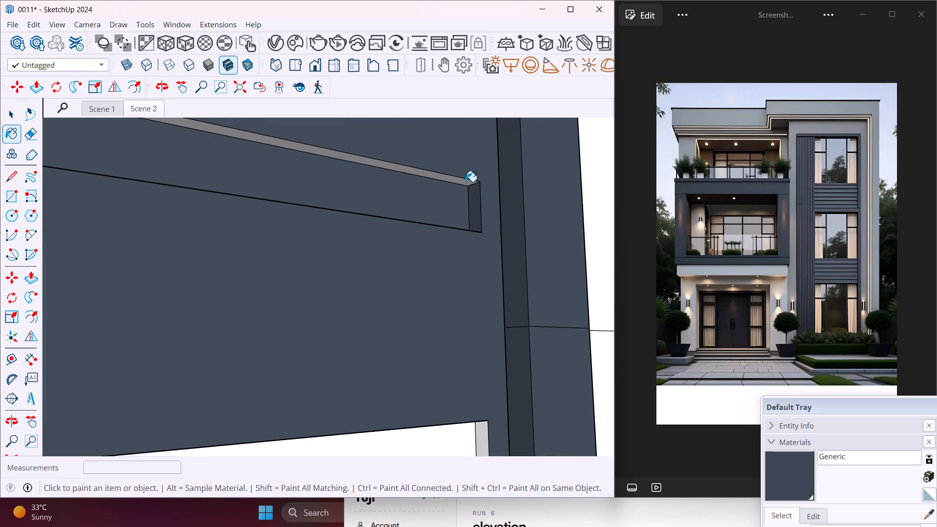
scroll(466, 182, "up", 4)
left_click(466, 182)
middle_click_drag(475, 182, 410, 289)
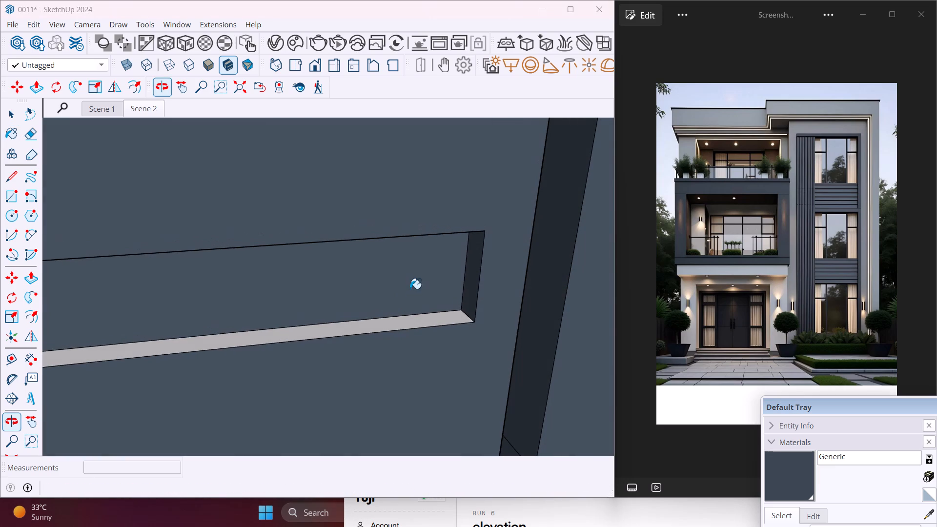
left_click(424, 323)
Paint the back, end, bottom and top faces of the panel's uppermost groove with Generic.
scroll(441, 307, "down", 13)
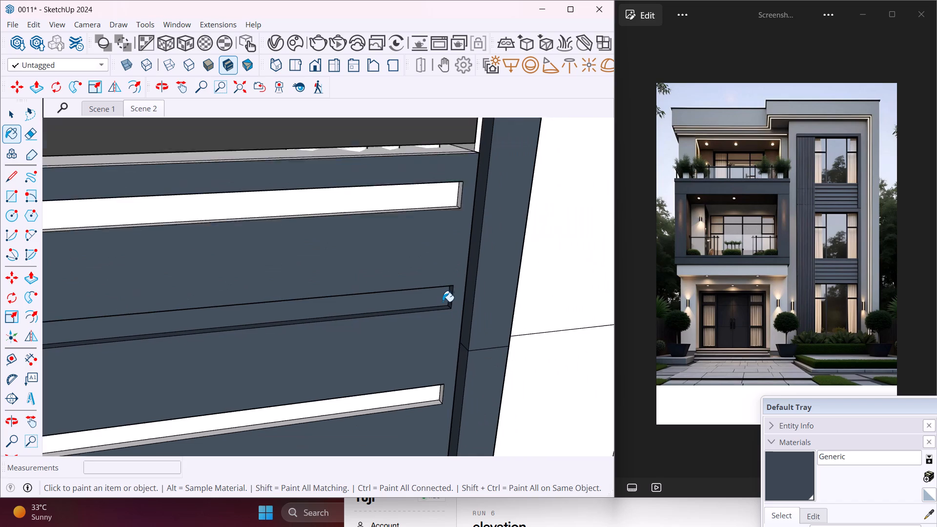
scroll(443, 302, "down", 2)
scroll(444, 215, "up", 7)
left_click(446, 203)
scroll(473, 205, "up", 4)
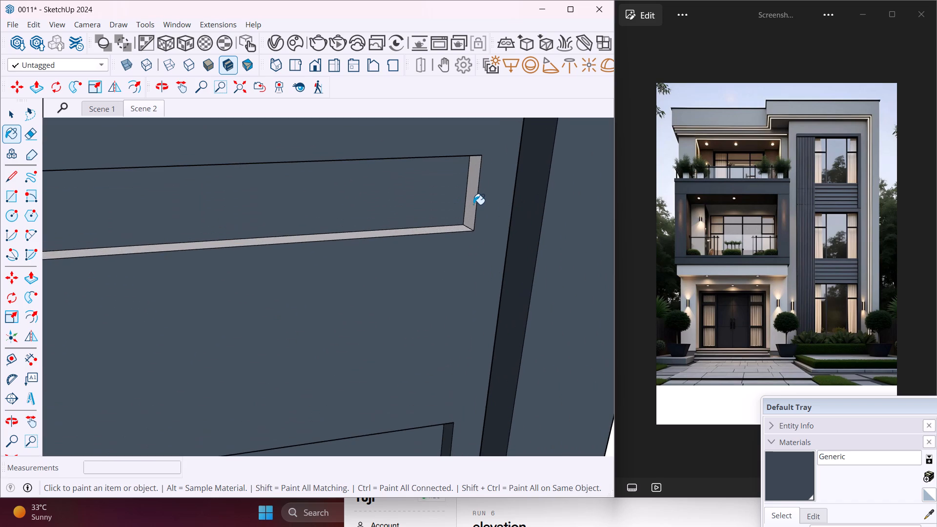
left_click(473, 204)
left_click(449, 230)
middle_click_drag(449, 230, 462, 209)
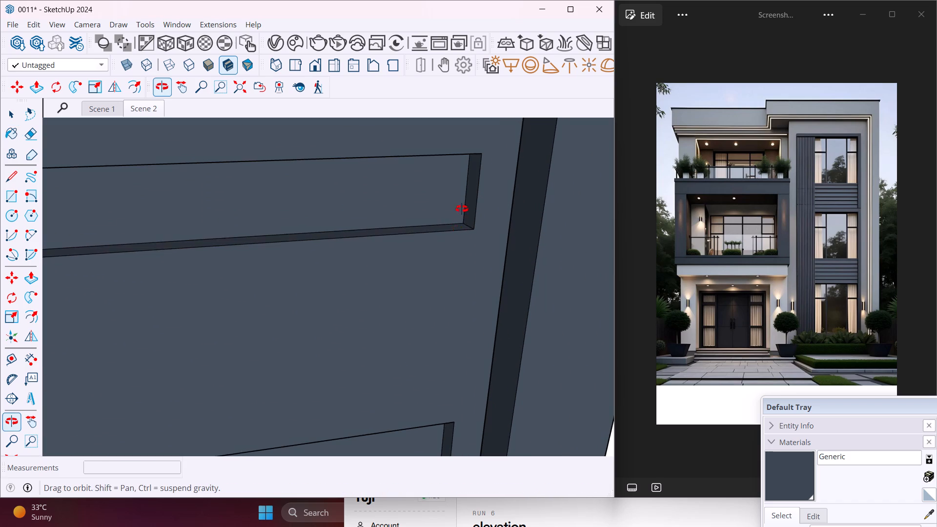
middle_click_drag(462, 209, 485, 166)
left_click(469, 123)
Paint the back faces of the panel's two lower grooves with Generic.
scroll(476, 136, "down", 2)
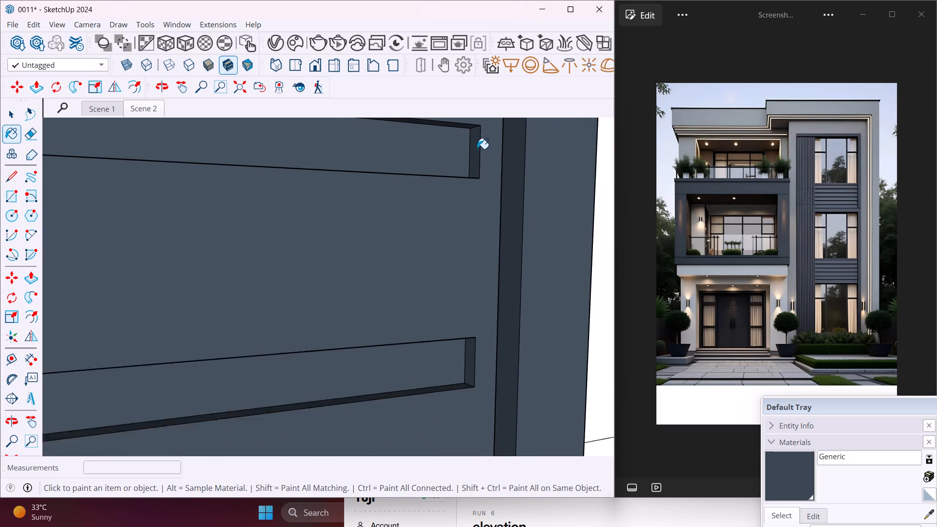
scroll(477, 149, "down", 16)
scroll(450, 224, "down", 4)
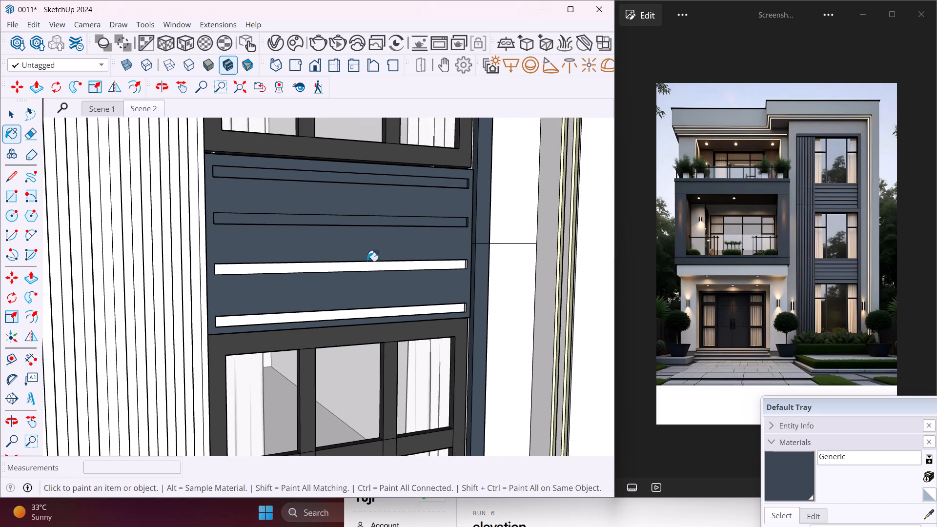
scroll(281, 281, "up", 11)
left_click(266, 245)
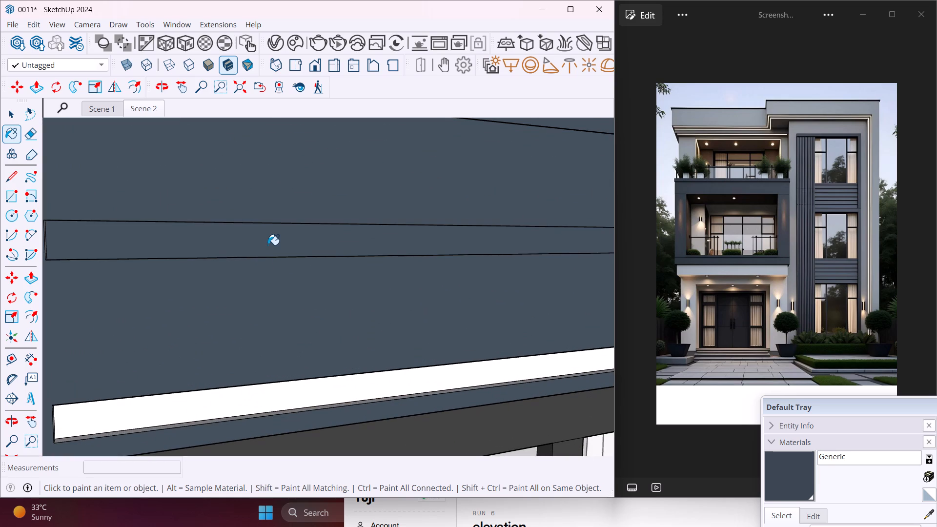
scroll(268, 245, "down", 2)
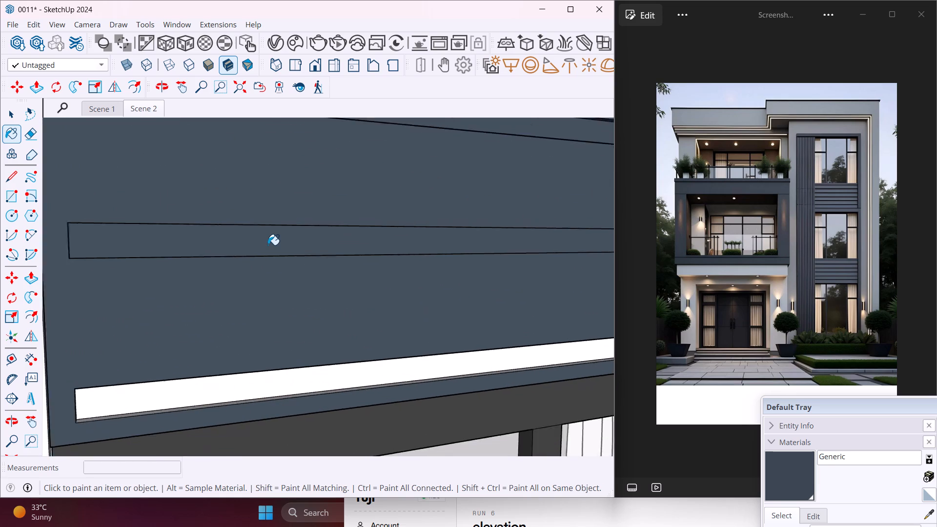
scroll(268, 245, "down", 4)
scroll(185, 350, "up", 7)
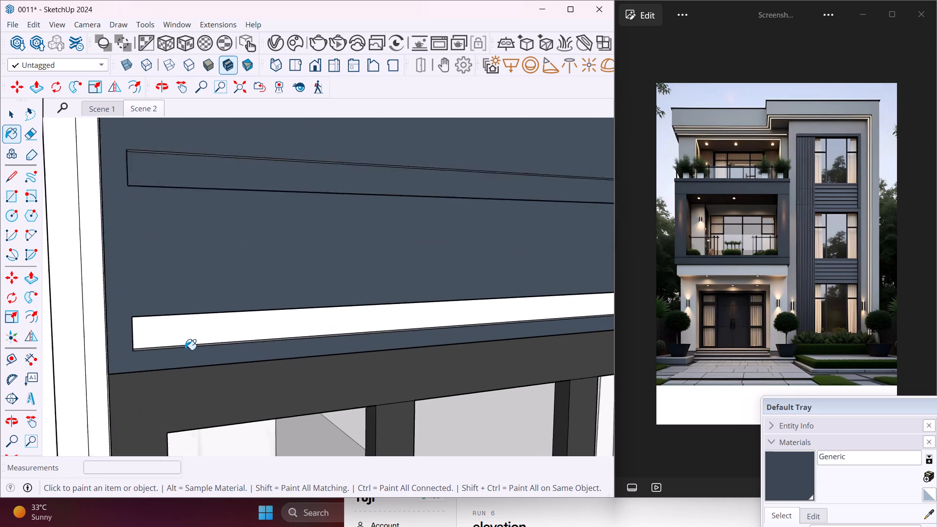
left_click(183, 335)
Paint the left end, bottom and top faces of the panel's lowest groove with Generic.
middle_click_drag(179, 332, 48, 324)
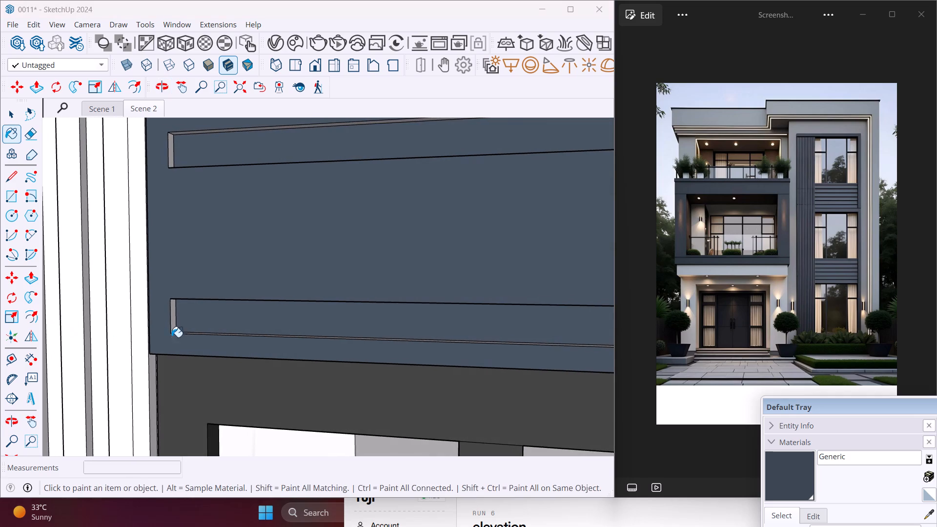
scroll(184, 322, "up", 8)
left_click(164, 301)
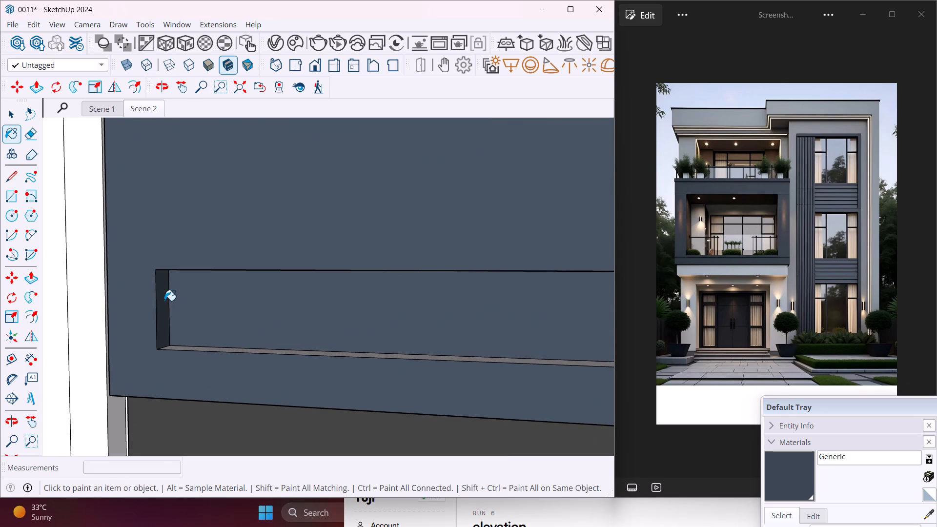
middle_click_drag(164, 301, 411, 301)
scroll(409, 335, "up", 6)
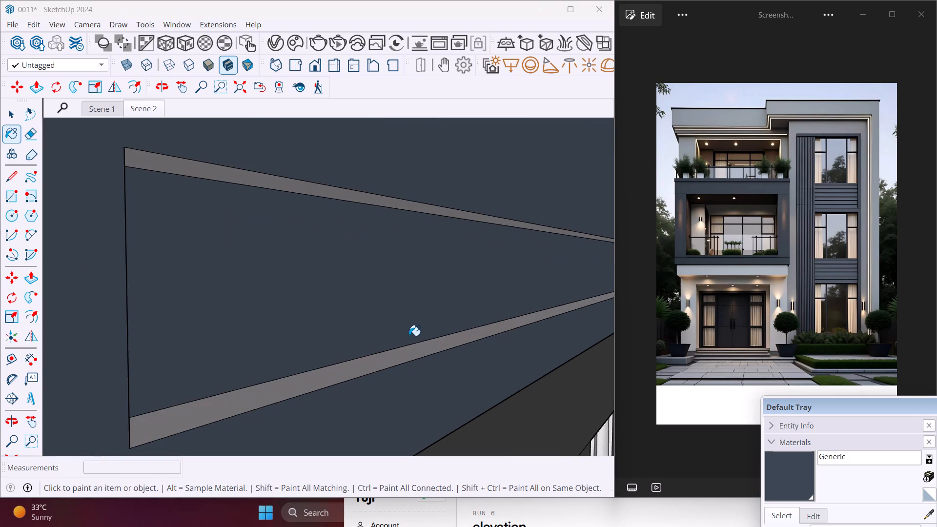
left_click(416, 353)
left_click(436, 214)
Paint the right end faces of the two lower grooves and the bottom face of the third groove from the top with Generic.
scroll(438, 213, "up", 1)
middle_click_drag(438, 213, 260, 258)
scroll(251, 258, "down", 20)
scroll(251, 258, "down", 7)
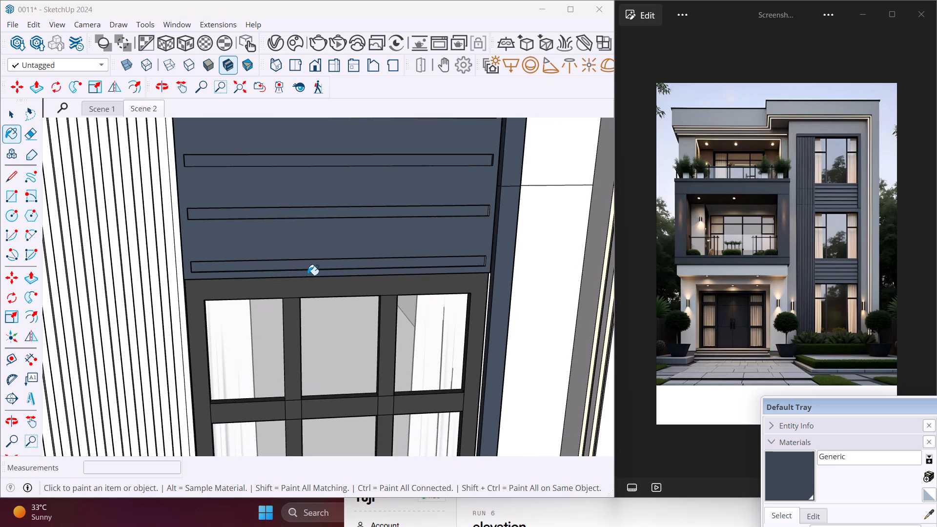
scroll(489, 215, "up", 8)
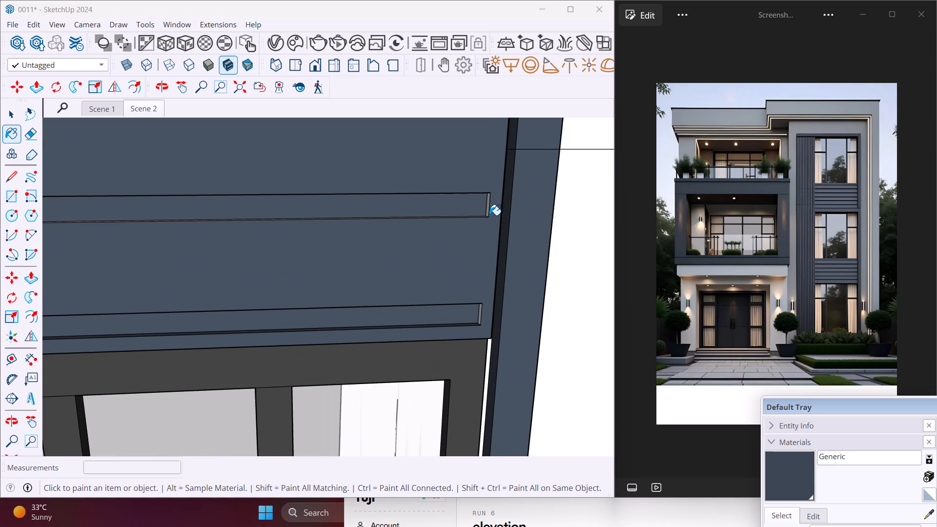
scroll(489, 215, "up", 9)
left_click(483, 202)
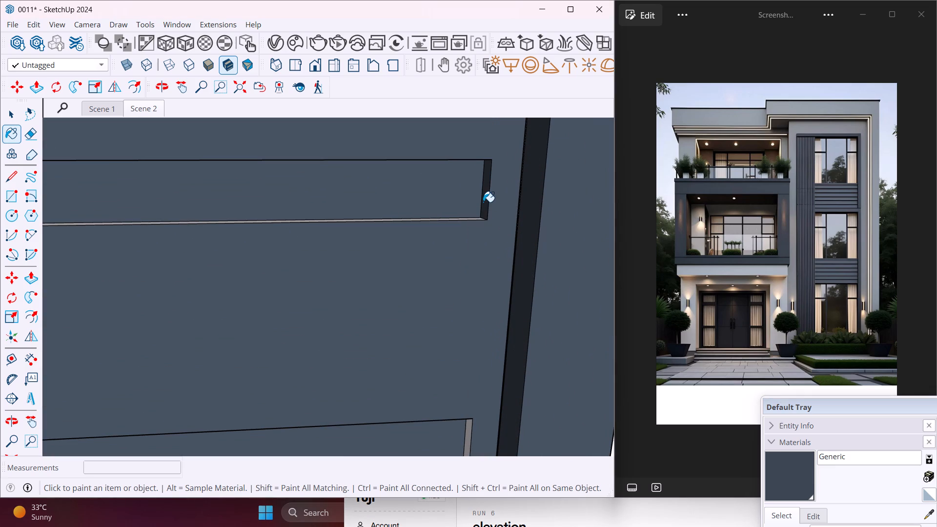
middle_click_drag(483, 202, 429, 226)
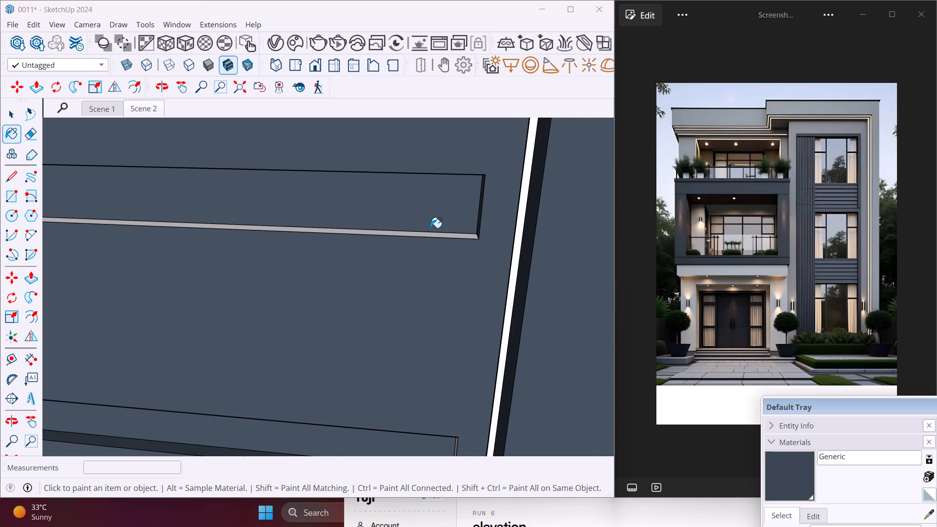
scroll(434, 234, "up", 6)
left_click(434, 234)
middle_click_drag(443, 240, 525, 217)
scroll(524, 215, "down", 17)
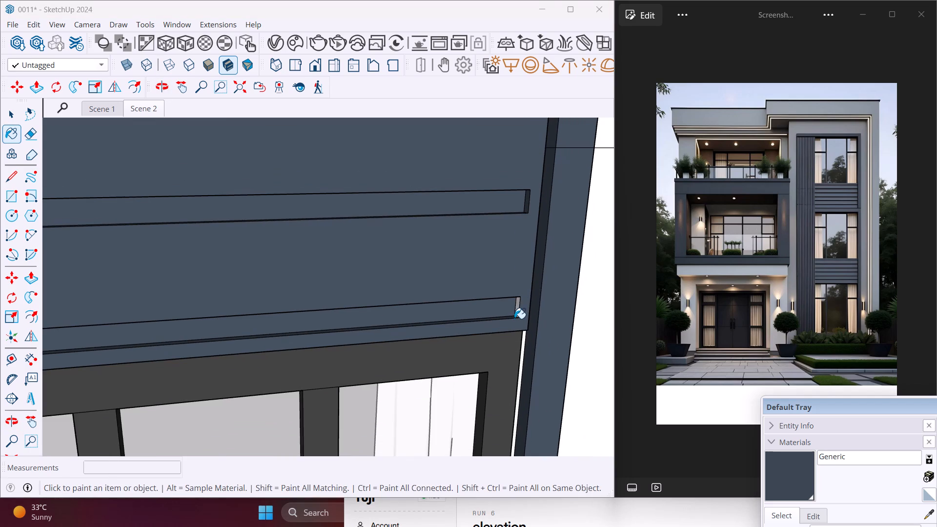
scroll(514, 319, "up", 8)
left_click(519, 303)
Paint the top face of the panel's third groove from the top with Generic.
middle_click_drag(519, 303, 537, 228)
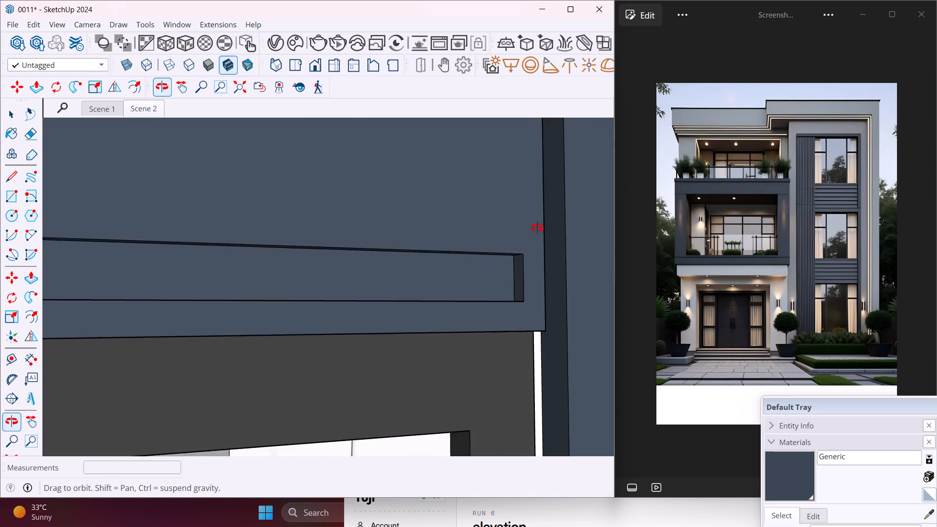
middle_click_drag(537, 228, 541, 217)
scroll(541, 217, "up", 1)
scroll(510, 221, "down", 16)
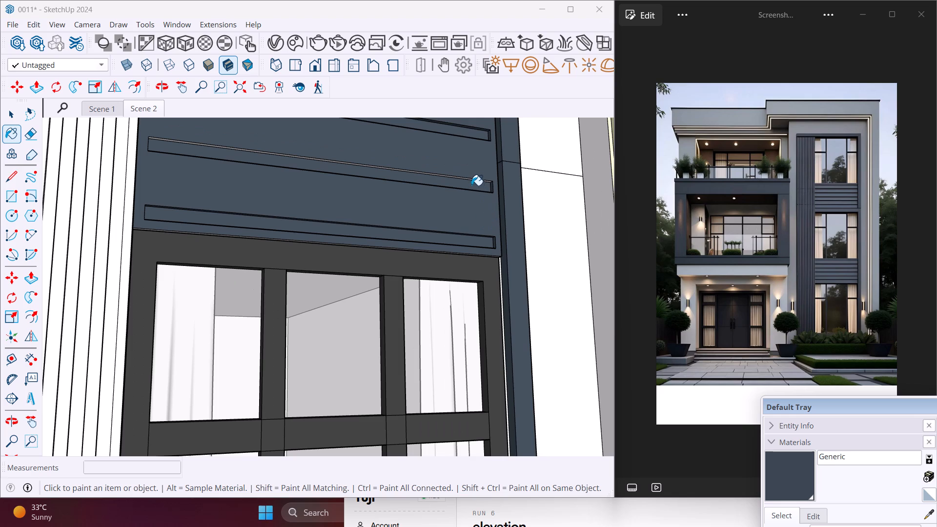
scroll(472, 176, "up", 5)
middle_click_drag(472, 176, 507, 127)
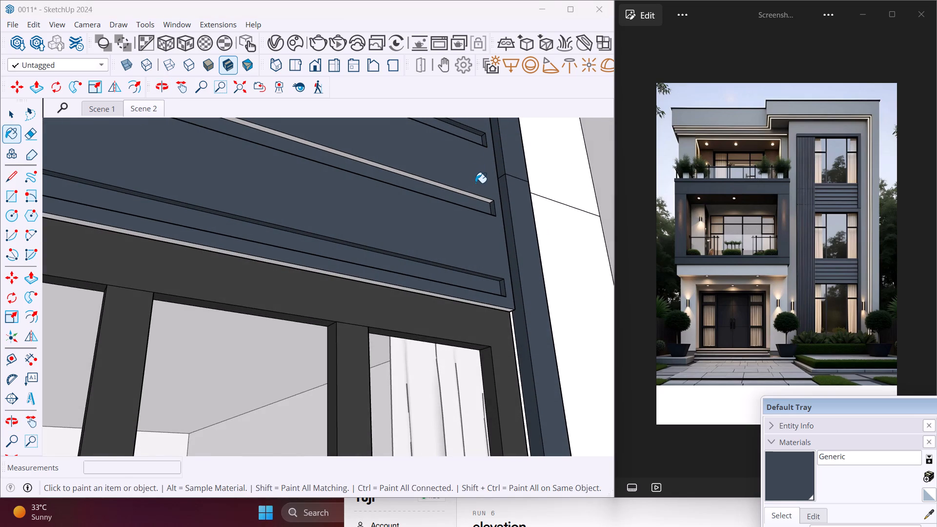
scroll(475, 184, "up", 8)
left_click(469, 207)
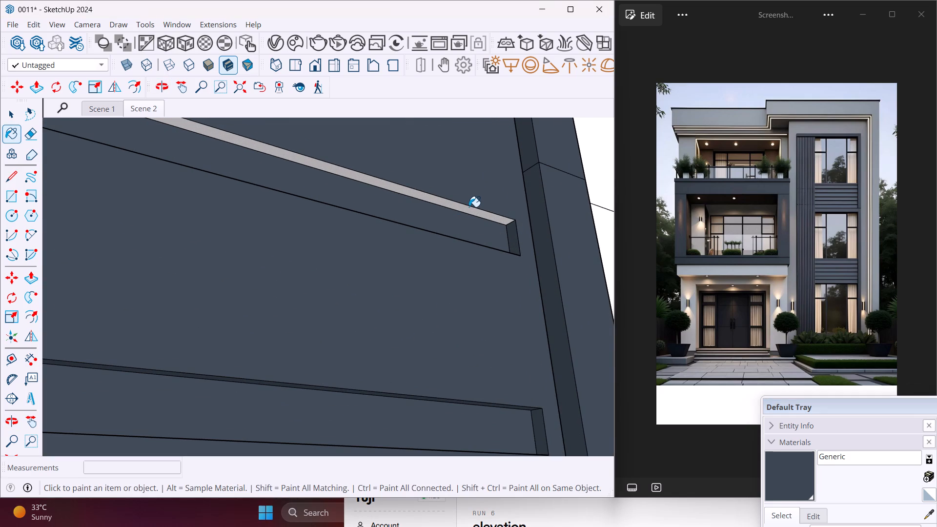
left_click(471, 212)
Paint the narrow ledge faces along the panel's top edge, just below the upper window frame, with Generic.
middle_click_drag(471, 212, 410, 278)
scroll(471, 212, "down", 1)
scroll(405, 278, "down", 4)
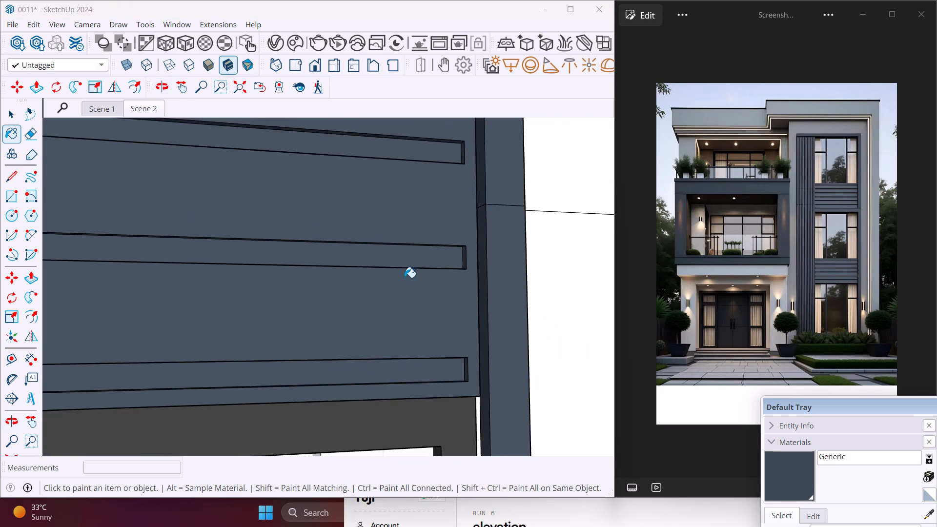
scroll(405, 278, "down", 6)
middle_click_drag(415, 214, 490, 302)
scroll(375, 265, "down", 5)
middle_click_drag(350, 256, 466, 257)
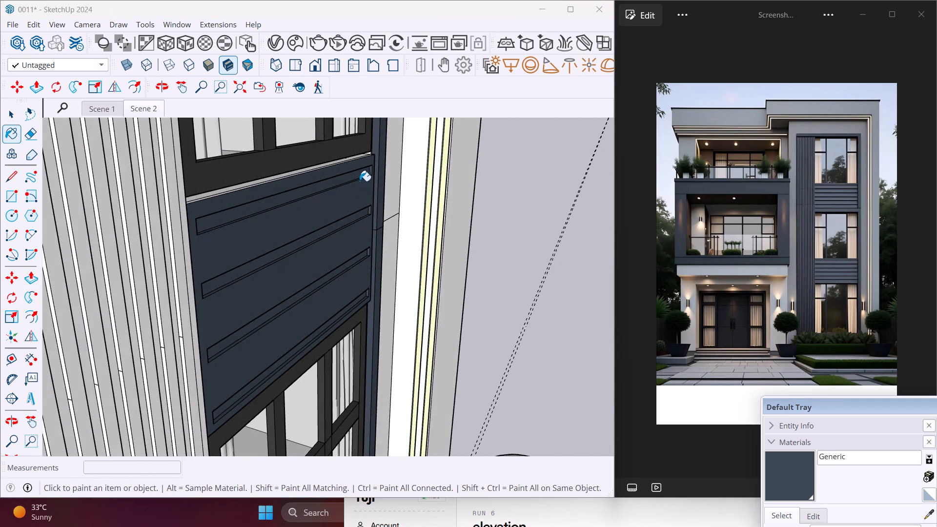
scroll(360, 176, "up", 6)
middle_click_drag(360, 176, 428, 161)
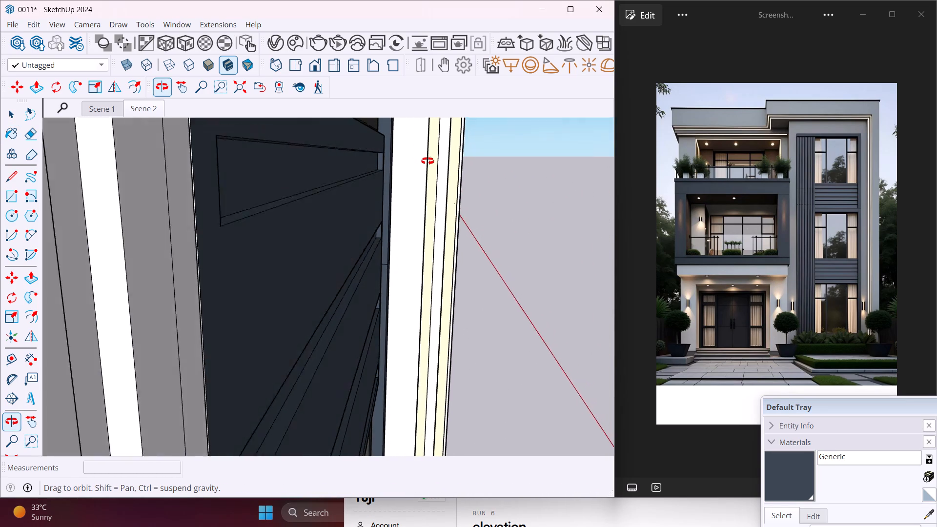
middle_click_drag(428, 161, 423, 196)
scroll(348, 243, "up", 7)
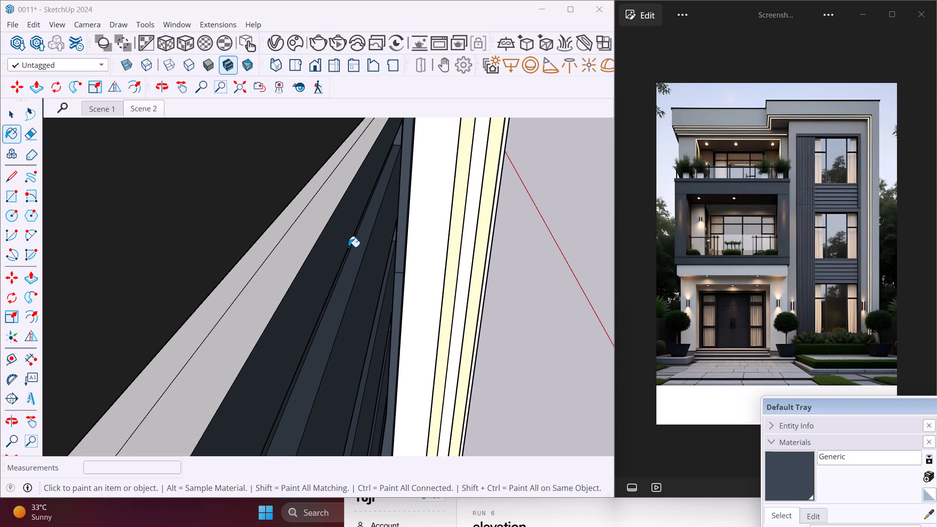
middle_click_drag(361, 252, 362, 288)
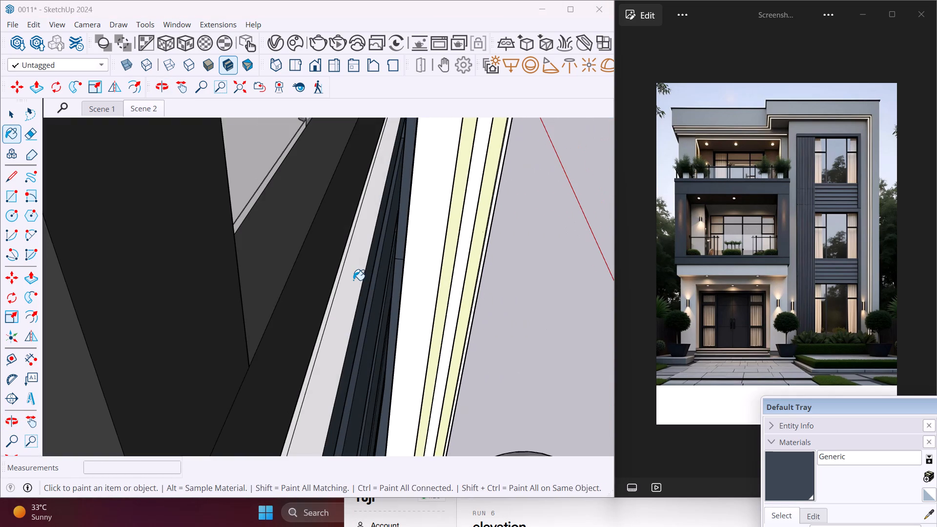
left_click(353, 280)
scroll(353, 280, "up", 5)
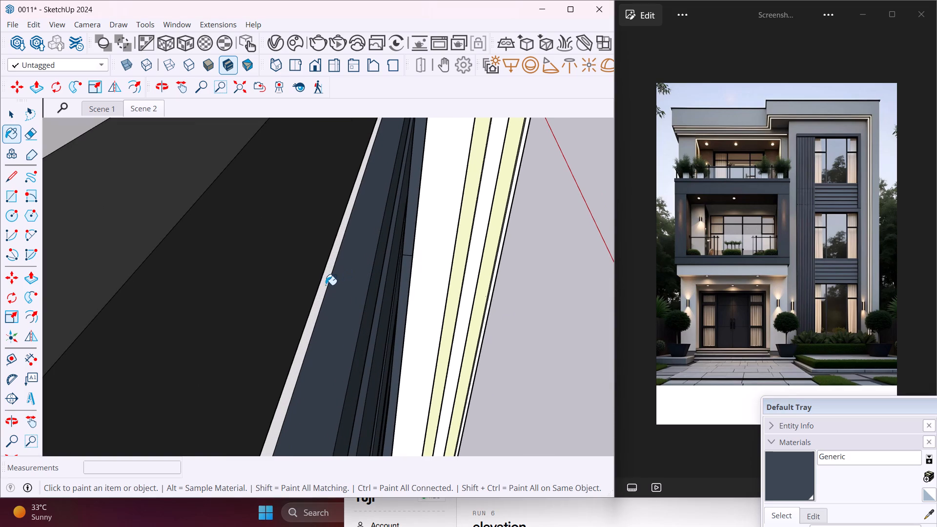
left_click(326, 286)
Paint the upper and lower segments of the vertical border strip's outer side face, right of the panel, with Generic.
middle_click_drag(356, 283, 318, 267)
scroll(313, 265, "down", 5)
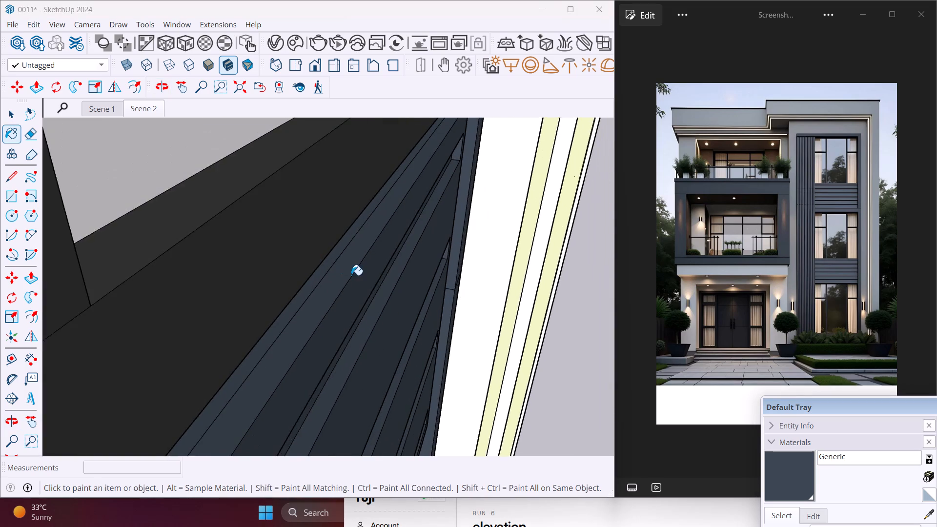
scroll(353, 275, "down", 9)
middle_click_drag(360, 256, 64, 238)
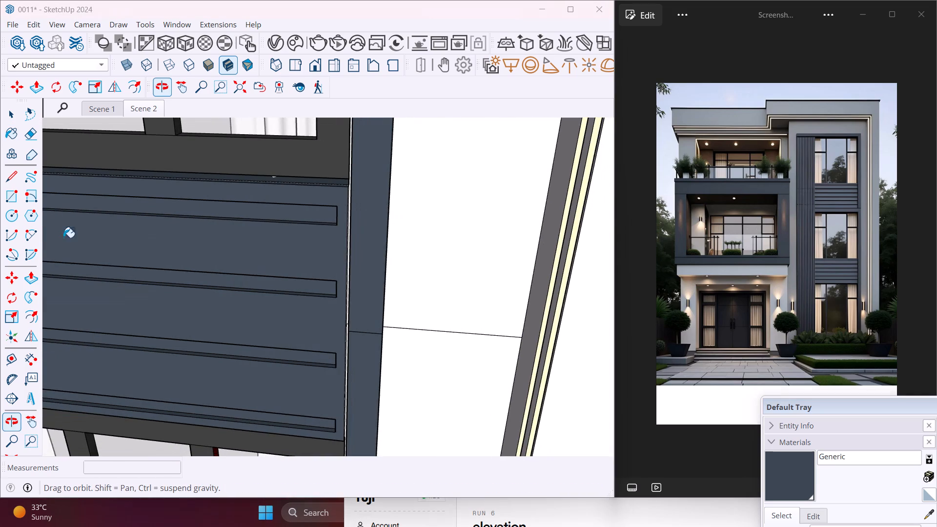
middle_click_drag(317, 272, 184, 256)
scroll(351, 316, "up", 3)
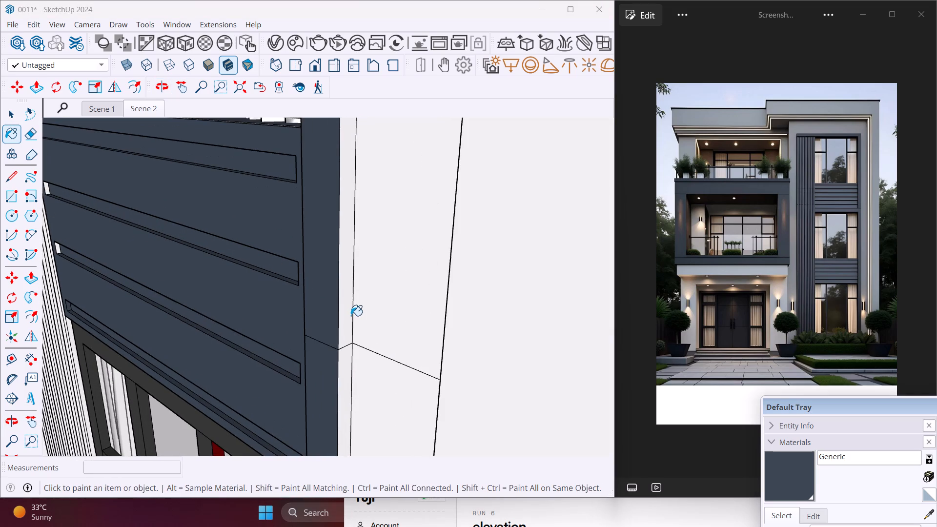
left_click(351, 316)
left_click(348, 381)
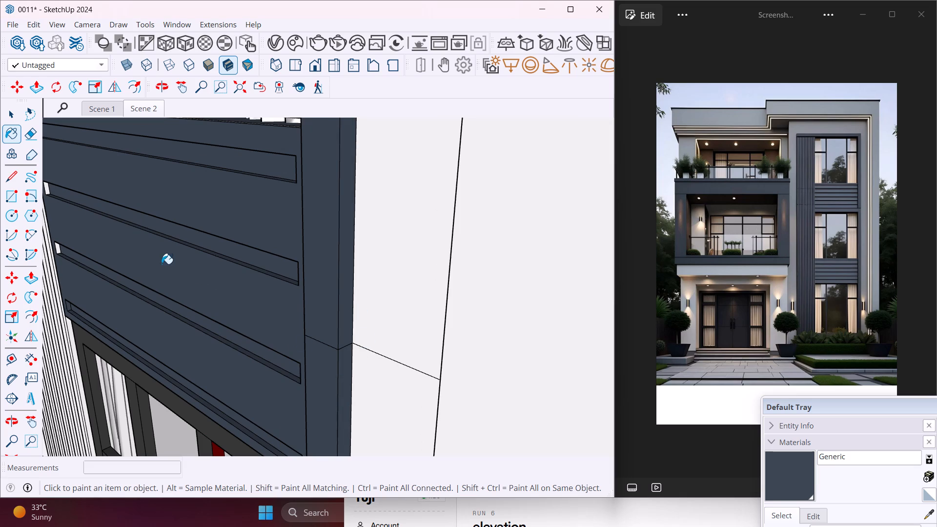
Paint the left end faces of the panel's third, second and uppermost grooves with Generic.
scroll(68, 246, "up", 6)
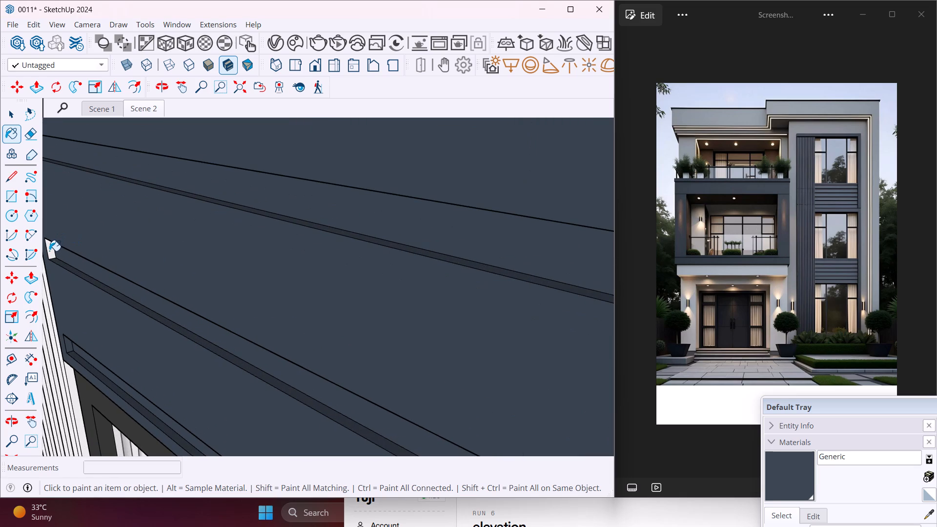
left_click(49, 251)
middle_click_drag(74, 252, 214, 244)
scroll(214, 243, "down", 9)
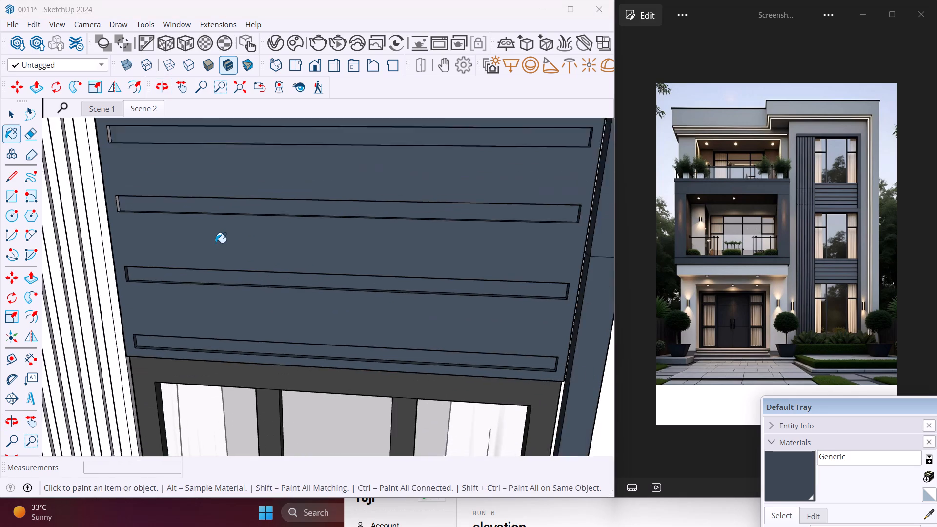
scroll(133, 205, "up", 11)
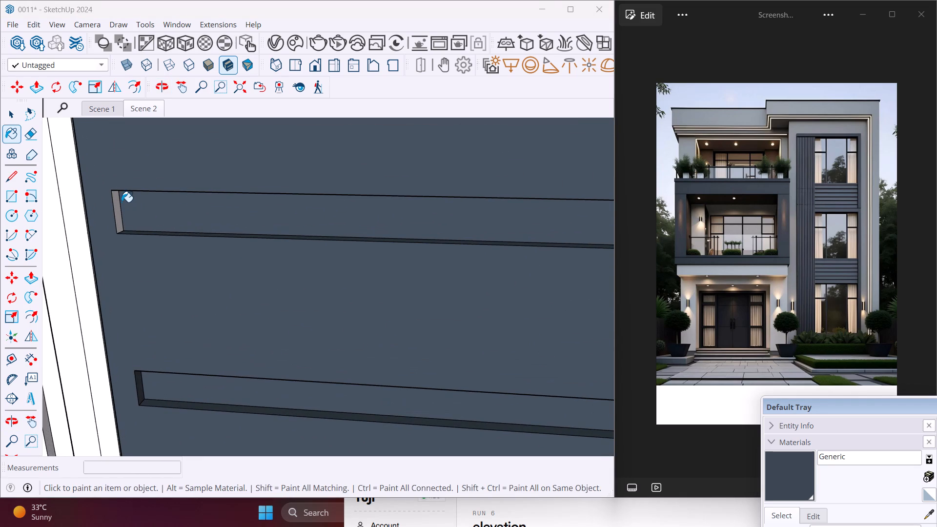
left_click(119, 219)
scroll(123, 221, "down", 6)
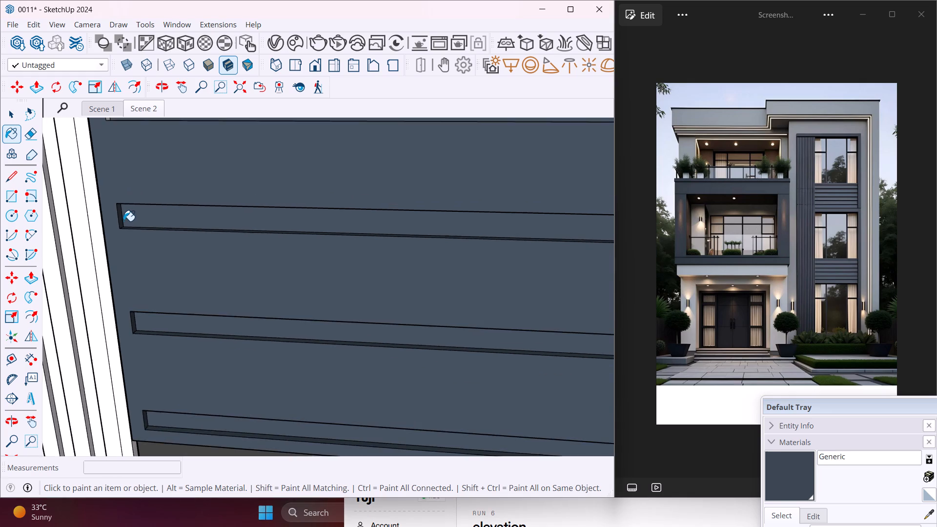
scroll(123, 221, "down", 5)
scroll(118, 150, "up", 8)
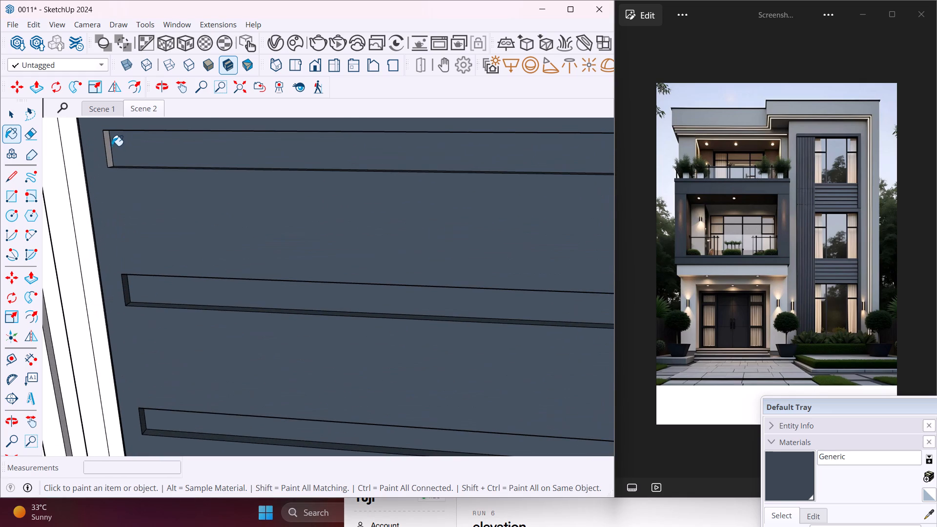
left_click(108, 144)
Paint the faces of two vertical slats in the fluted cladding left of the panel with Generic.
scroll(112, 147, "down", 5)
middle_click_drag(123, 161, 291, 169)
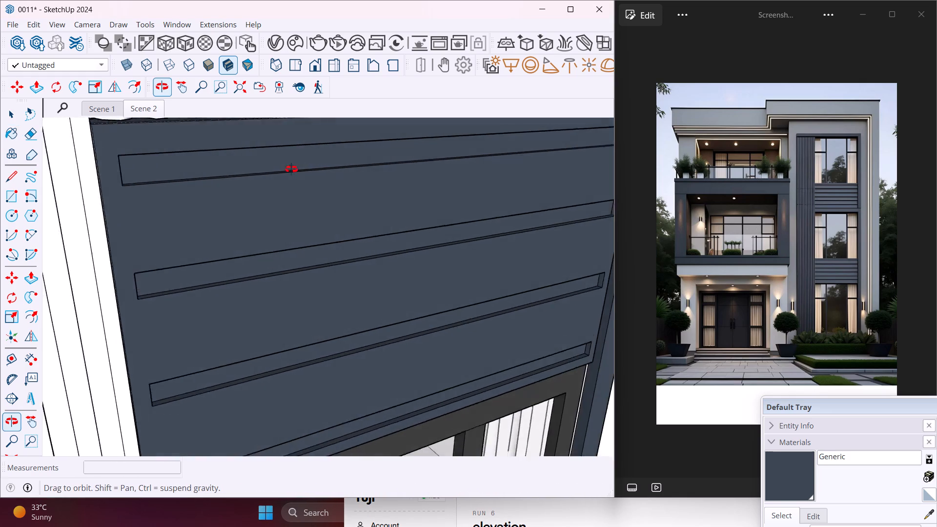
middle_click_drag(291, 169, 306, 169)
scroll(306, 169, "down", 8)
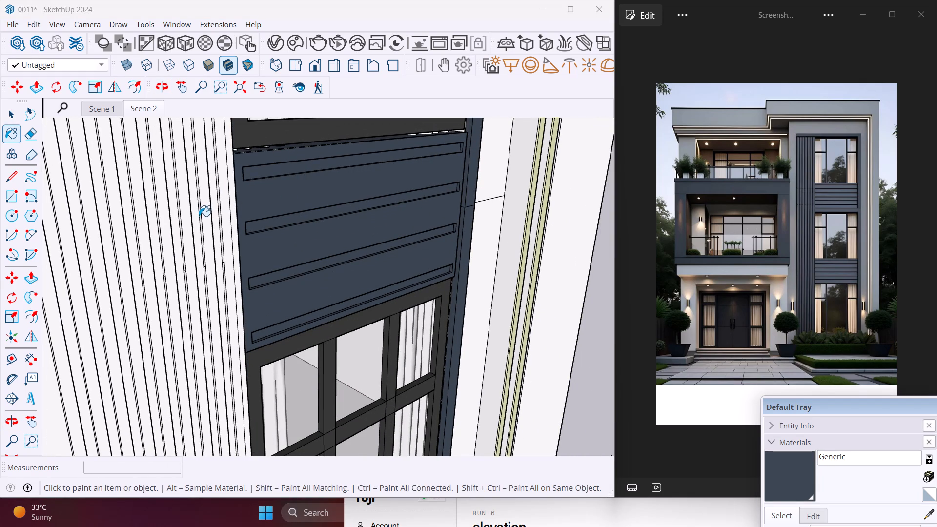
left_click(199, 216)
left_click(186, 226)
left_click(204, 227)
left_click(194, 244)
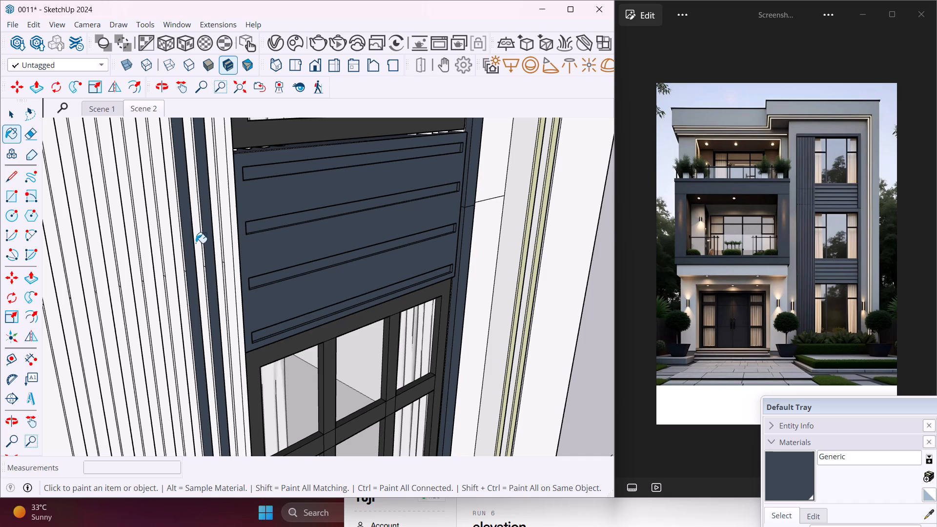
left_click(202, 235)
scroll(202, 235, "up", 6)
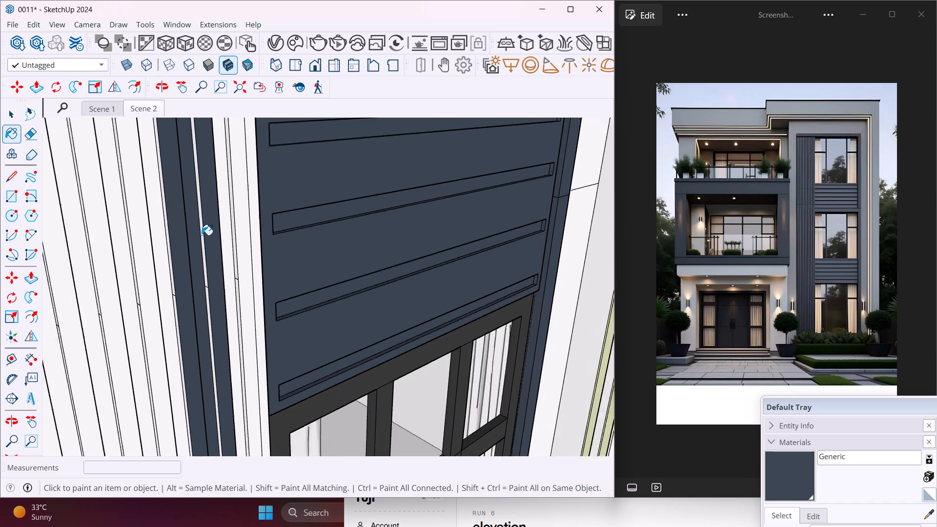
scroll(202, 235, "up", 1)
left_click(200, 233)
Paint the slat faces nearest the panel and both segments of the narrow side face between them with Generic.
scroll(243, 214, "up", 3)
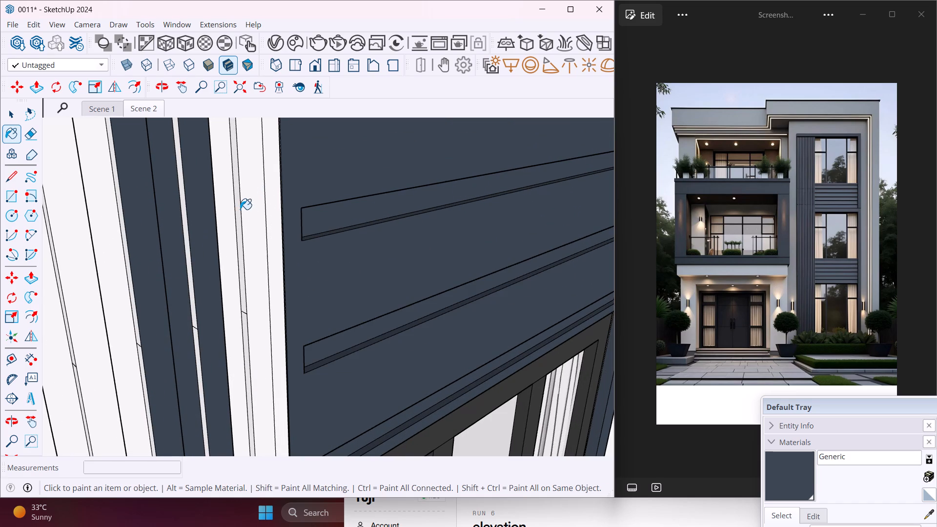
left_click(240, 209)
left_click(231, 205)
left_click(250, 205)
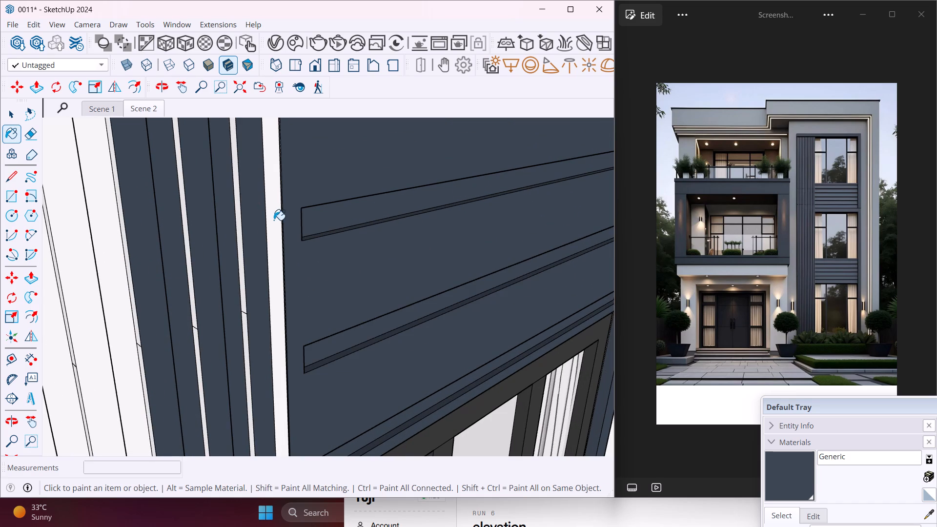
left_click(274, 220)
scroll(248, 242, "up", 3)
left_click(239, 234)
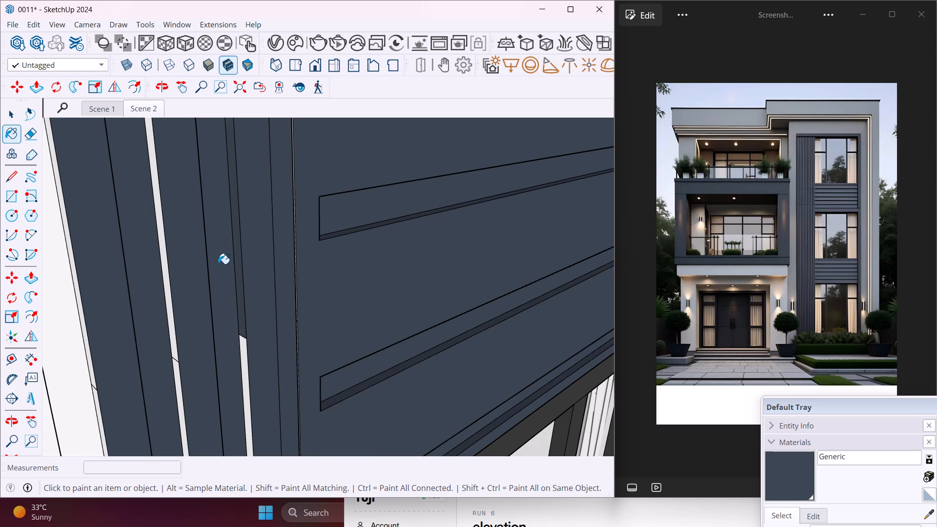
left_click(245, 353)
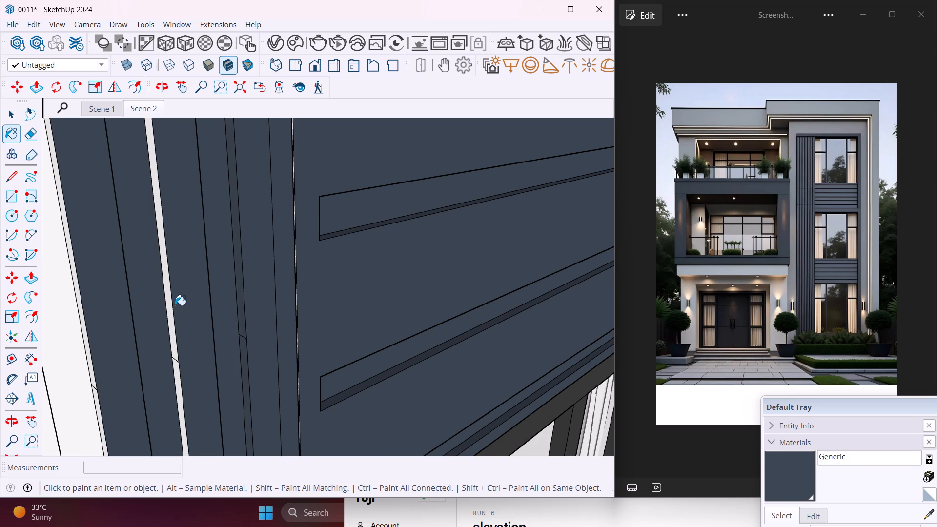
Paint the upper and lower segments of the next slat's narrow side face, left of the panel, with Generic.
left_click(171, 302)
left_click(177, 371)
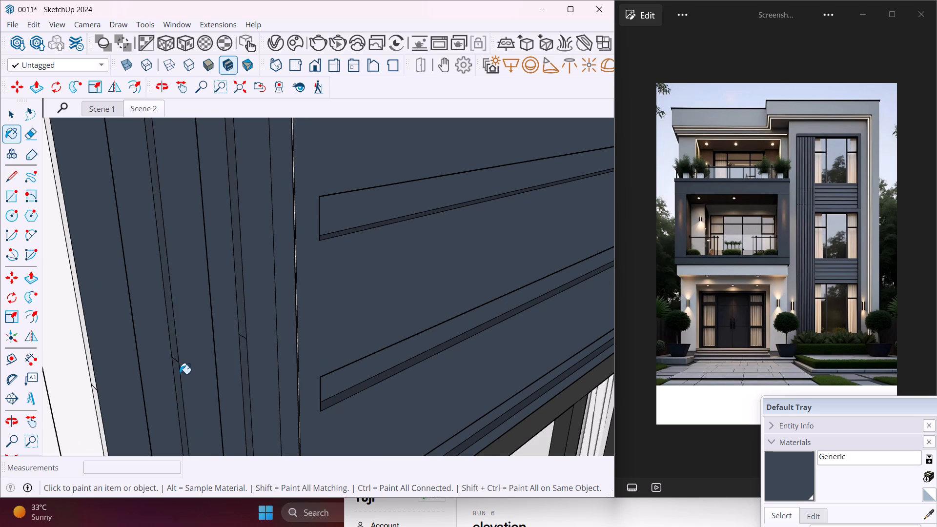
Paint the face and both narrow side face segments of an unpainted slat midway across the fluted cladding with Generic.
scroll(180, 374, "up", 1)
middle_click_drag(180, 374, 133, 357)
scroll(132, 355, "down", 8)
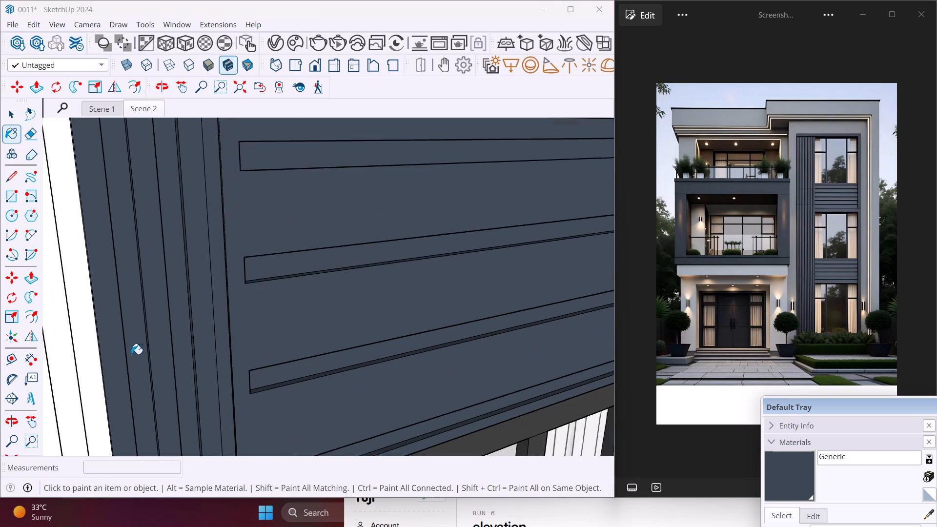
scroll(131, 354, "down", 3)
middle_click_drag(133, 354, 298, 342)
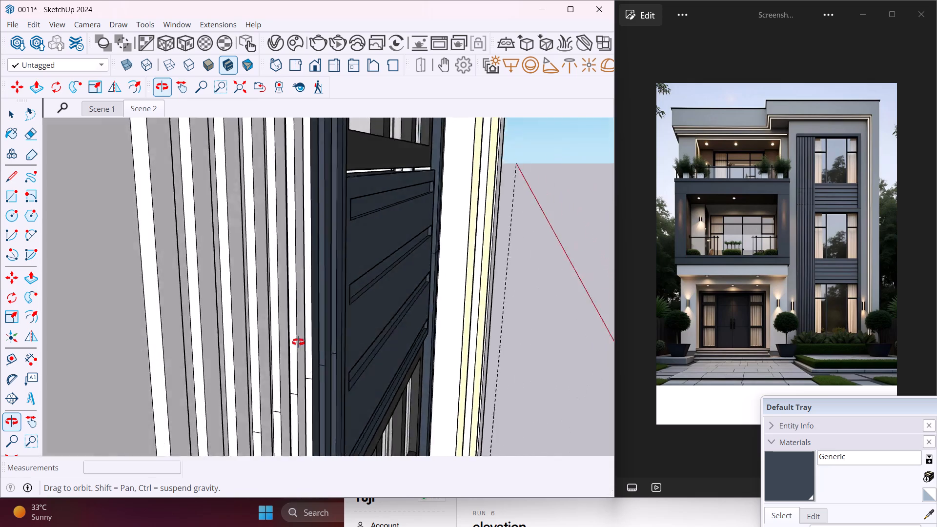
middle_click_drag(298, 342, 259, 336)
left_click(200, 359)
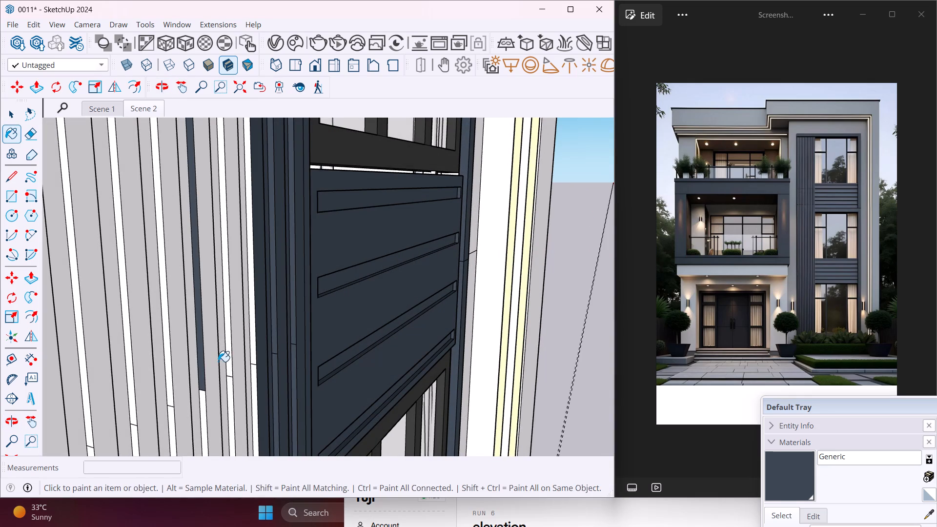
left_click(217, 361)
left_click(200, 399)
left_click(203, 412)
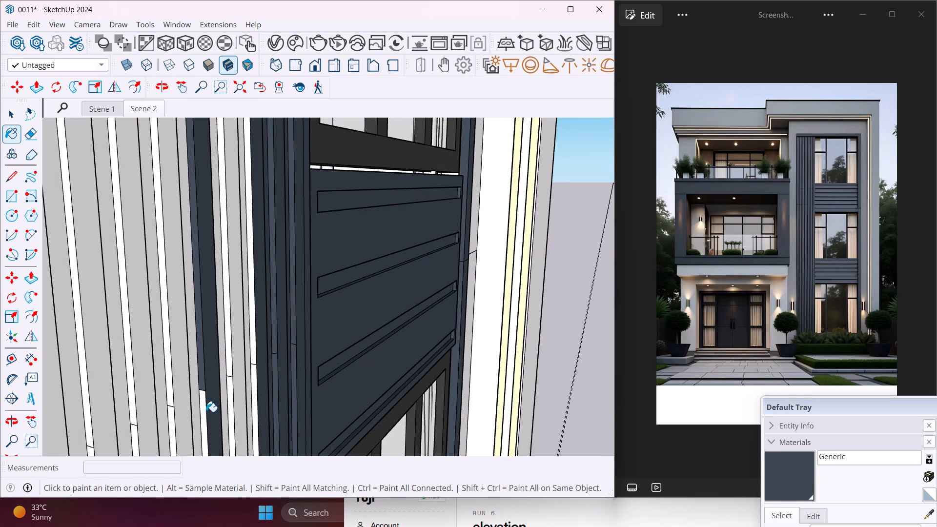
left_click(205, 415)
Paint the adjoining slat faces and both segments of the narrow side face just left of the painted mid-cladding slat with Generic.
scroll(204, 415, "up", 2)
left_click(182, 389)
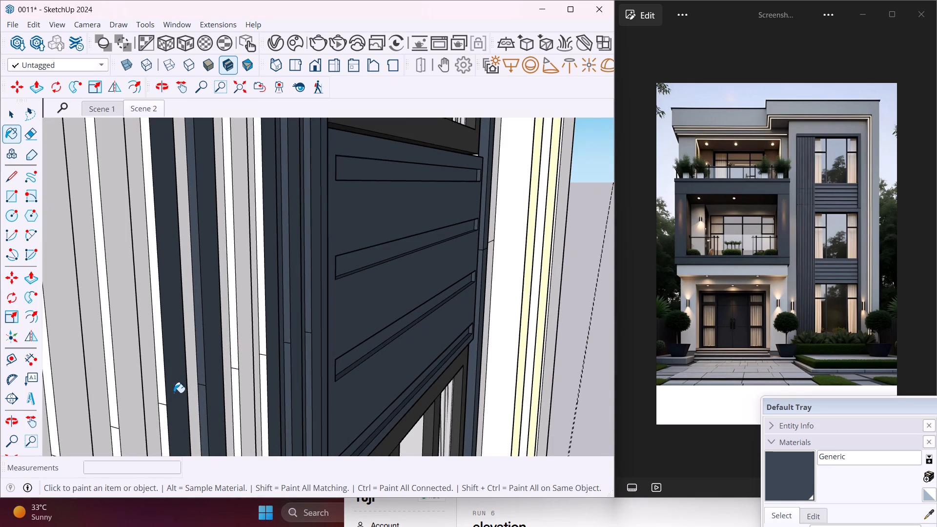
left_click(160, 389)
left_click(165, 420)
left_click(197, 405)
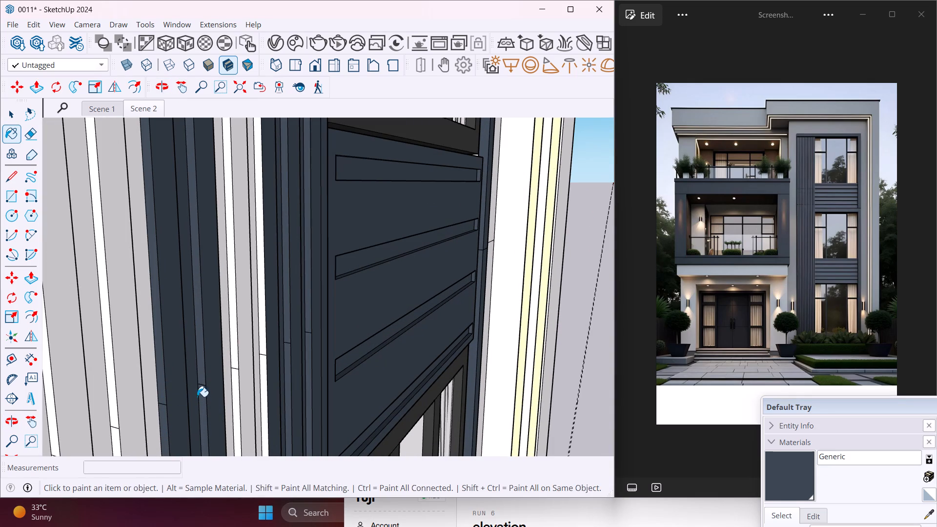
Paint the remaining white slat faces and narrow side face segments between the mid-cladding slats and the panel with Generic.
left_click(230, 349)
left_click(232, 377)
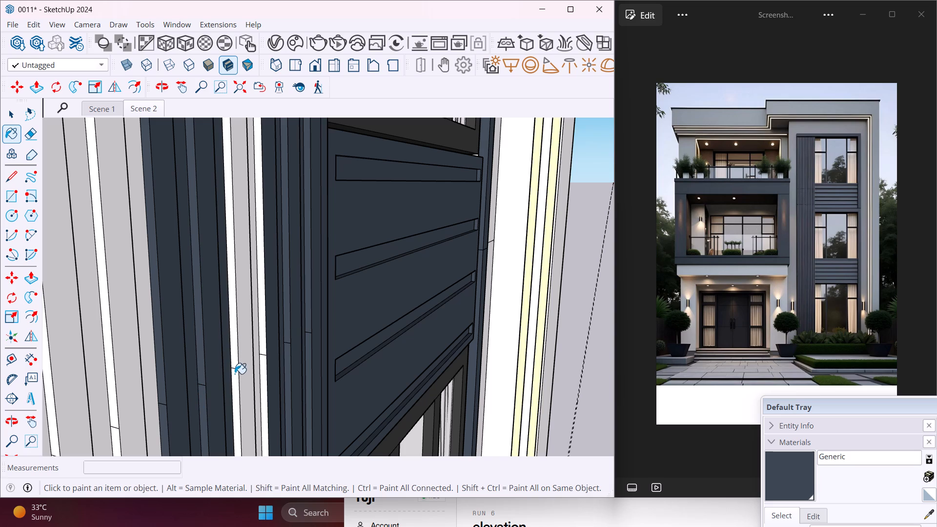
left_click(231, 356)
left_click(245, 360)
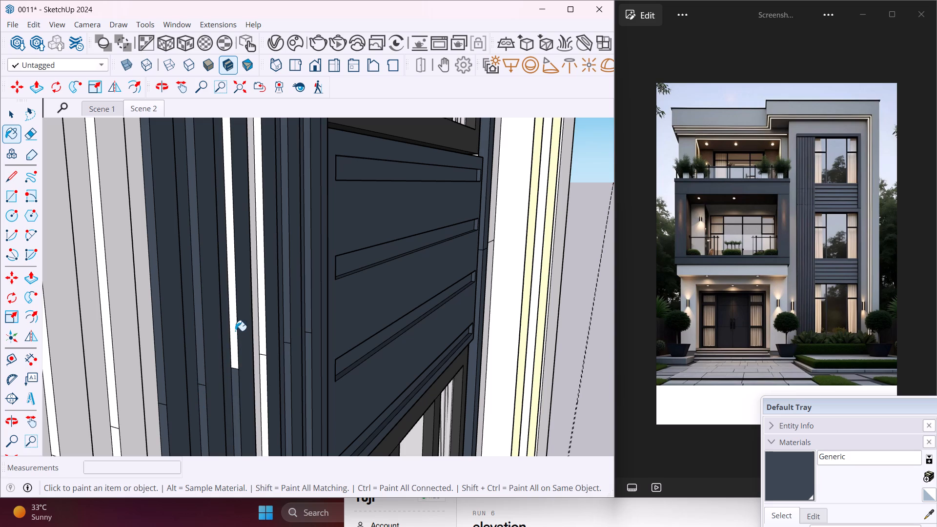
left_click(235, 328)
left_click(257, 314)
left_click(266, 318)
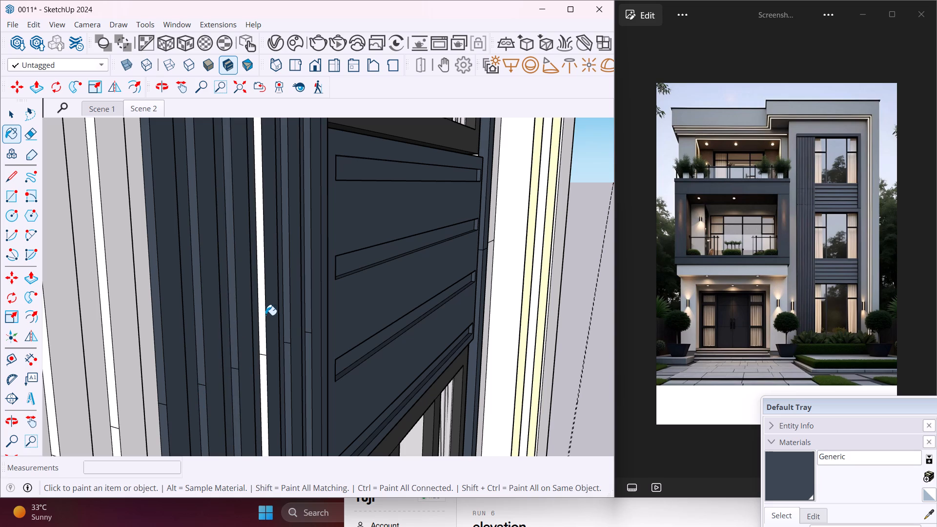
left_click(264, 311)
left_click(261, 372)
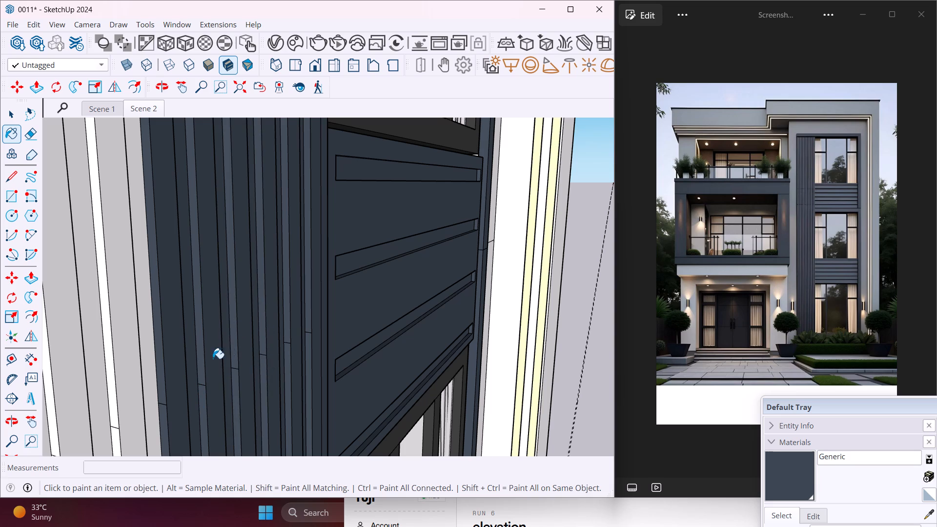
Paint the slat faces and split narrow side face on the outer part of the fluted cladding, away from the panel, with Generic.
left_click(147, 351)
left_click(127, 398)
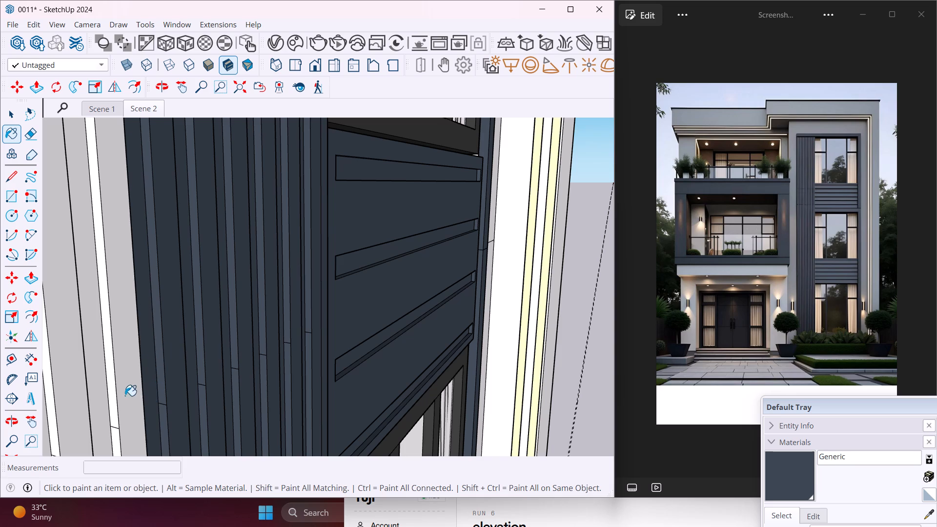
left_click(105, 380)
left_click(111, 396)
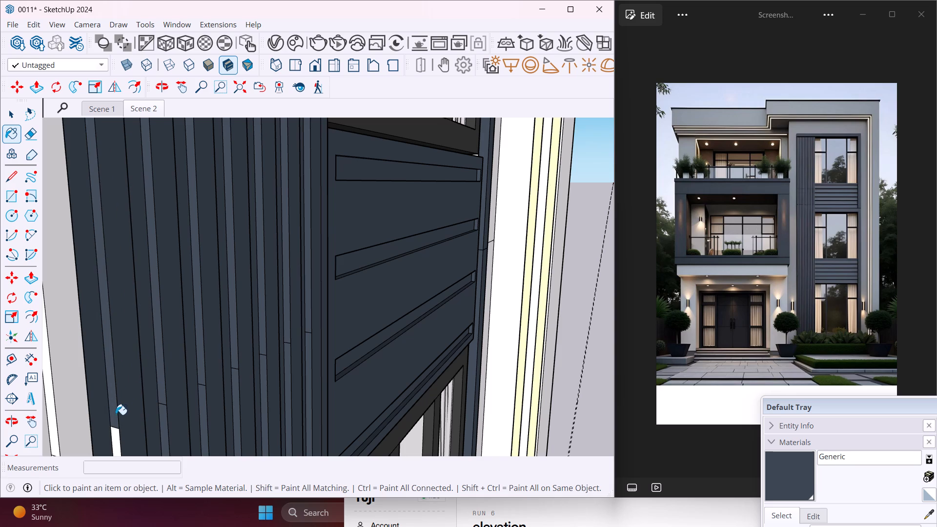
left_click(115, 435)
left_click(79, 414)
Paint the outermost slats' faces and upper and lower side segments at the cladding's left edge with Generic.
scroll(87, 396, "down", 4)
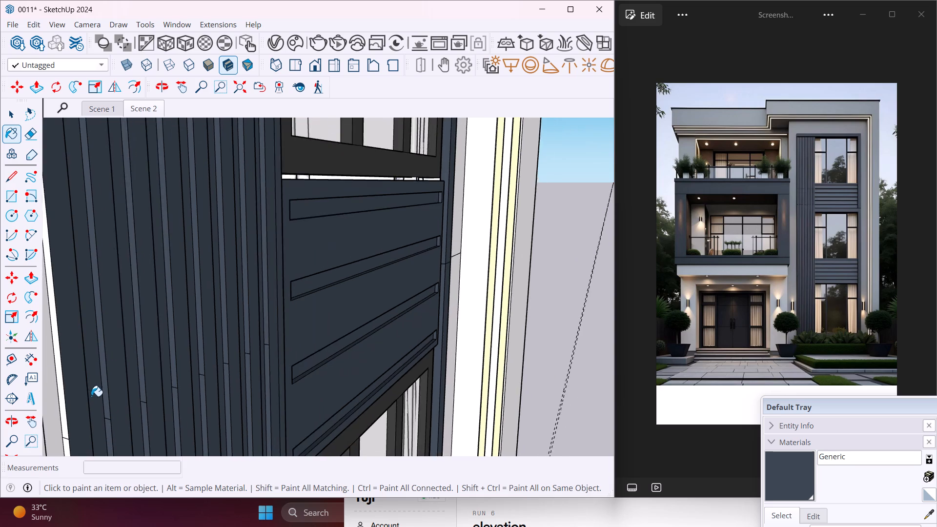
middle_click_drag(92, 397, 128, 376)
scroll(120, 359, "down", 4)
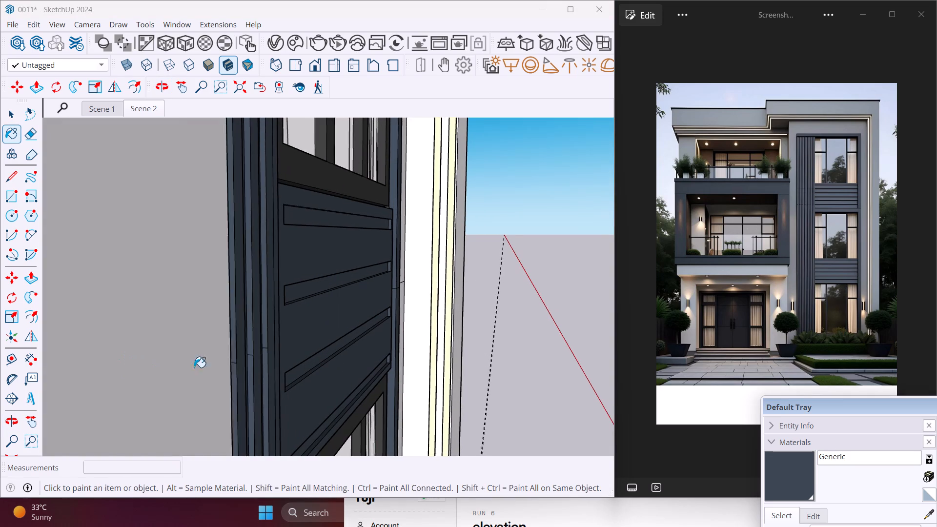
scroll(194, 367, "down", 1)
scroll(265, 338, "down", 5)
middle_click_drag(290, 336, 198, 327)
scroll(198, 327, "down", 4)
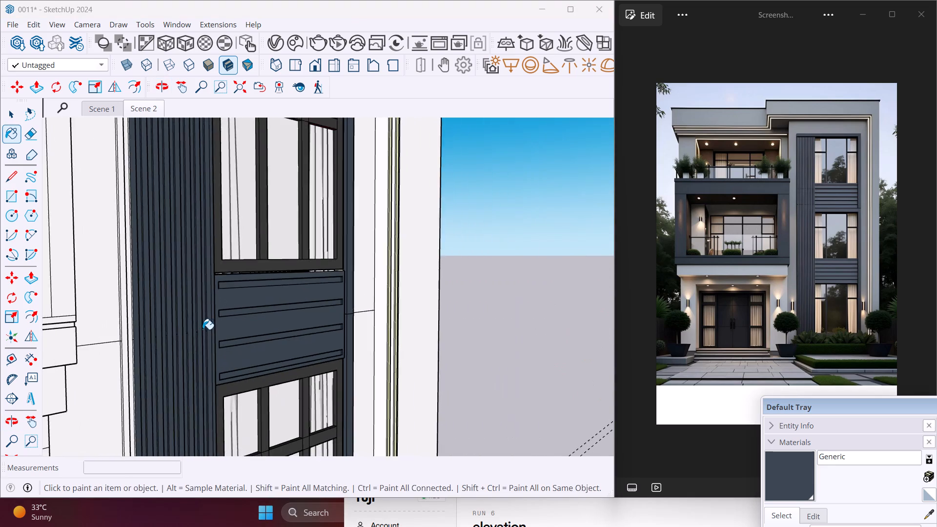
scroll(203, 329, "down", 5)
scroll(148, 319, "up", 15)
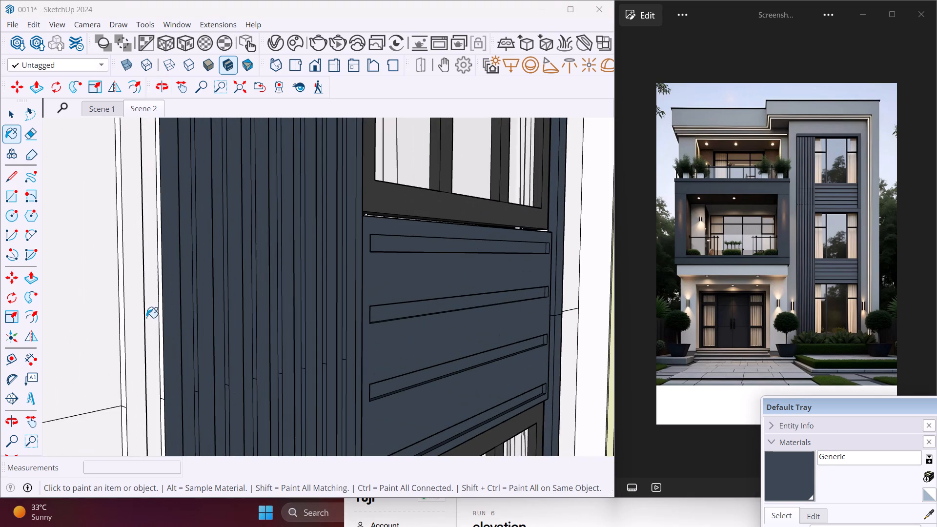
left_click(146, 318)
left_click(142, 339)
scroll(122, 370, "up", 3)
left_click(121, 372)
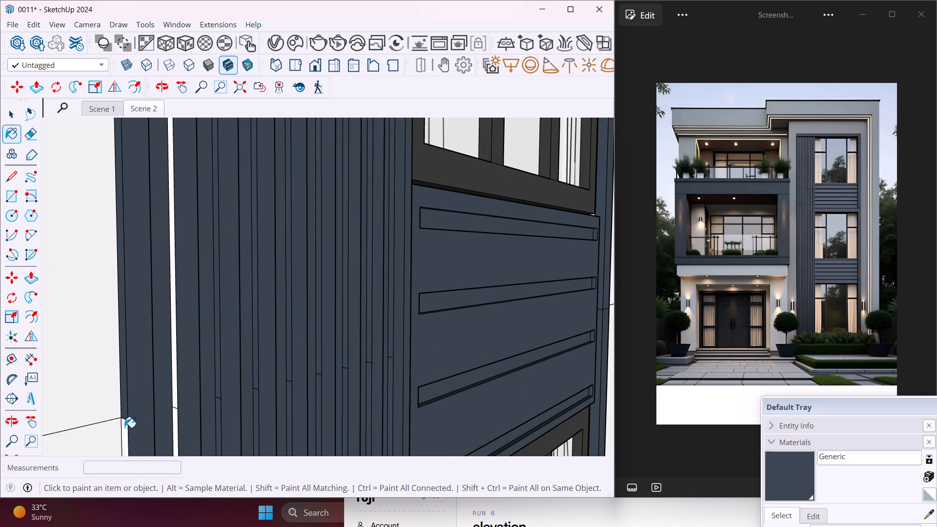
left_click(124, 427)
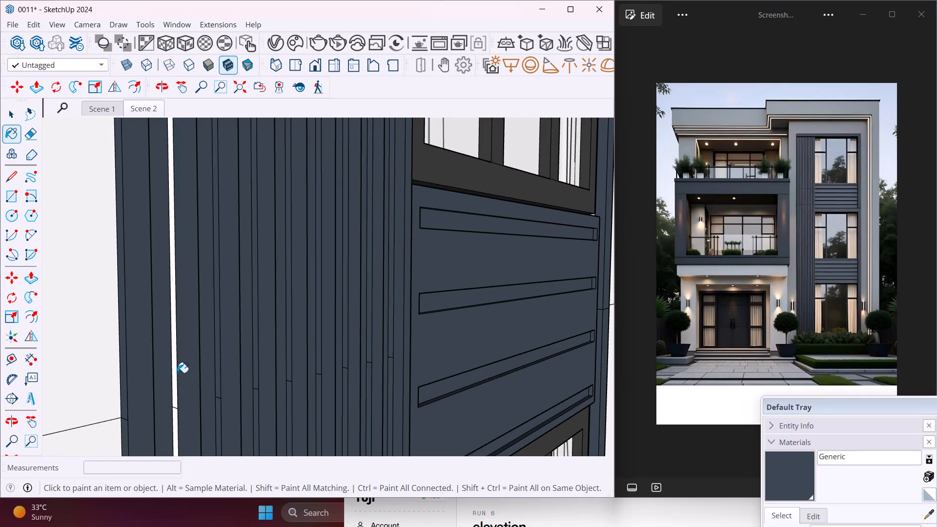
left_click(174, 369)
left_click(174, 419)
Paint the five leftmost white side faces between the slats, seen from the opposite angle, with Generic.
scroll(218, 383, "up", 1)
scroll(218, 382, "down", 6)
scroll(279, 359, "down", 19)
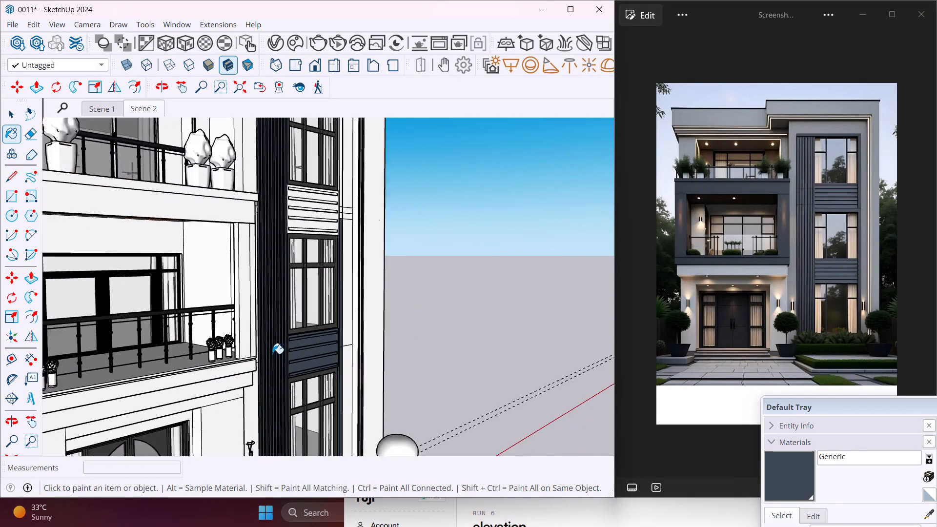
scroll(272, 354, "down", 5)
middle_click_drag(273, 353, 171, 345)
scroll(288, 376, "up", 12)
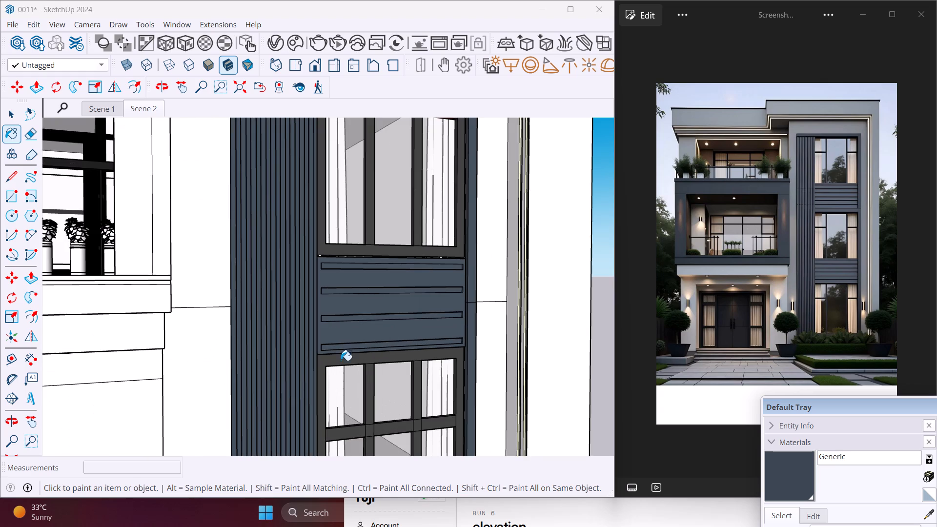
middle_click_drag(341, 361, 119, 348)
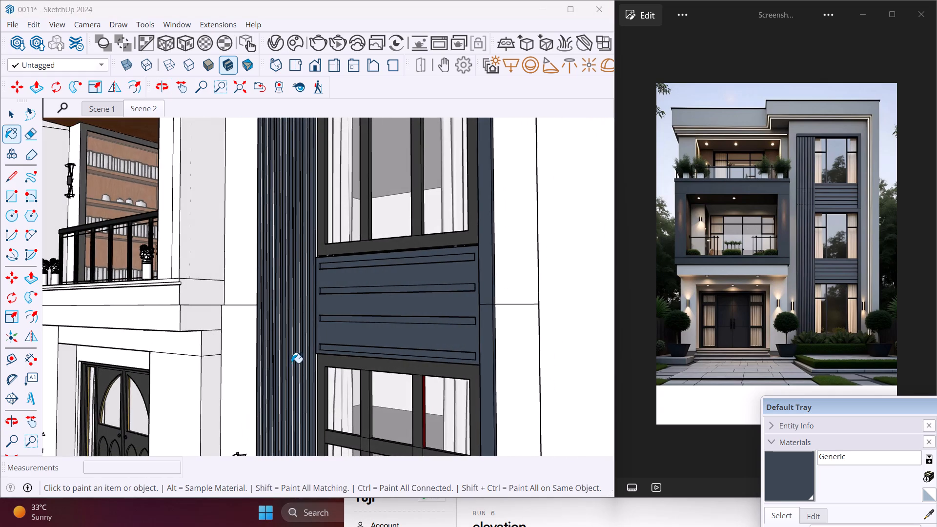
scroll(292, 363, "up", 8)
scroll(247, 353, "up", 7)
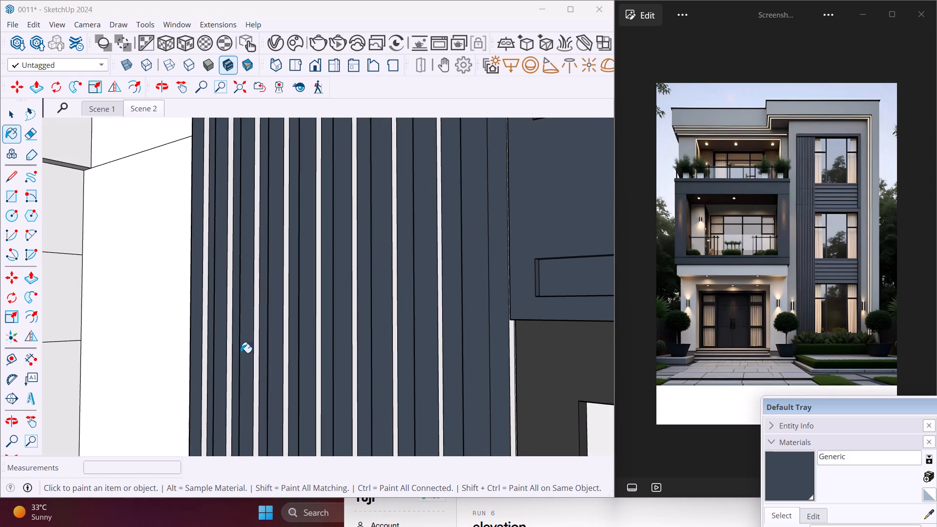
left_click(202, 373)
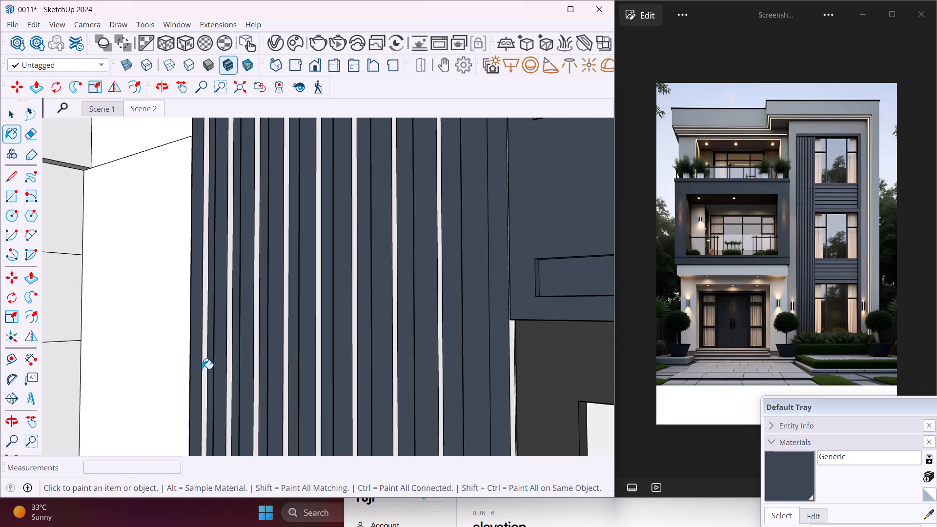
left_click(202, 369)
scroll(205, 369, "up", 4)
left_click(205, 369)
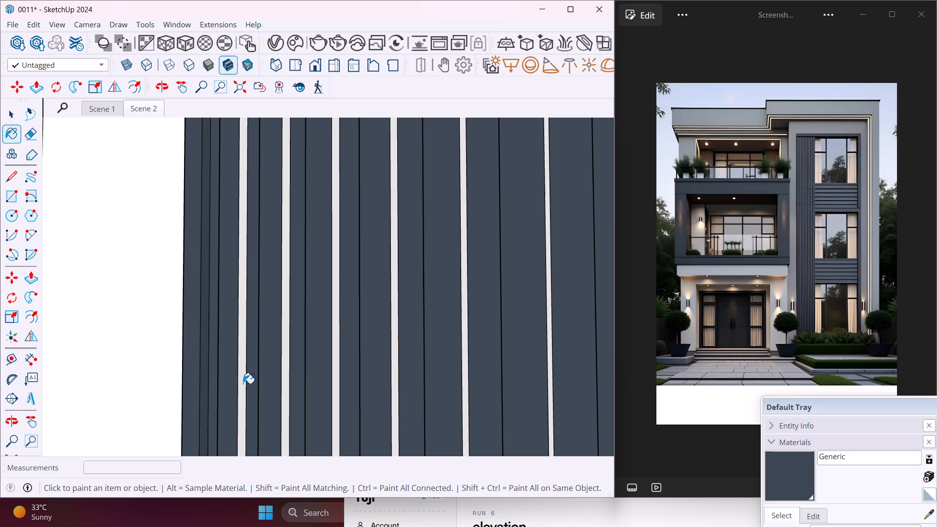
left_click(240, 382)
left_click(289, 387)
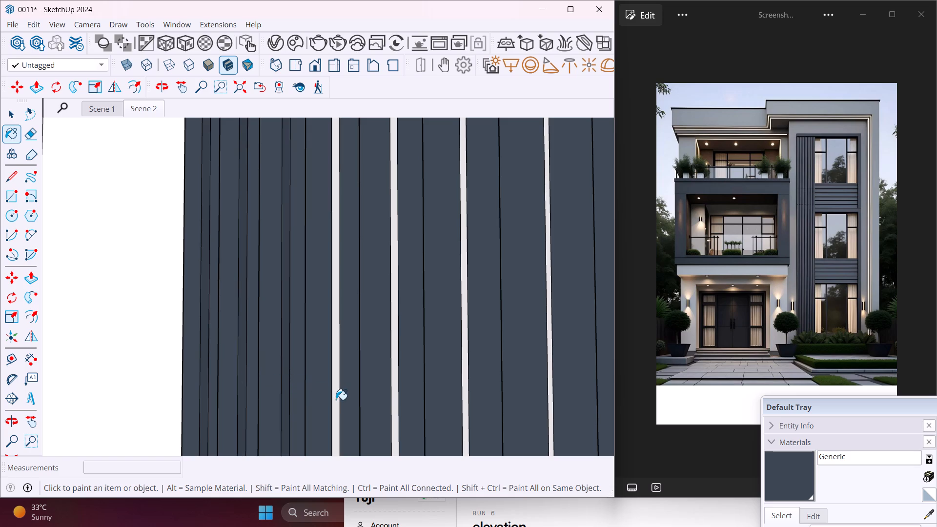
left_click(336, 399)
left_click(393, 395)
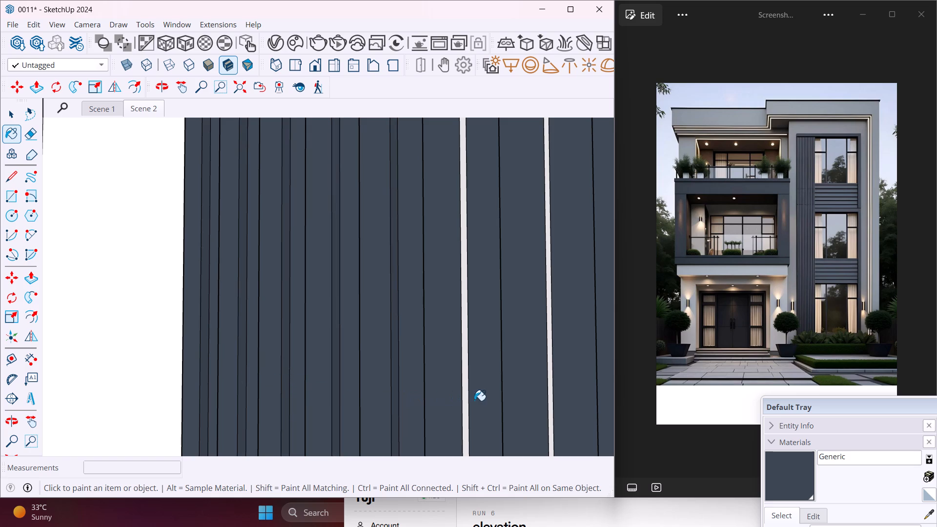
Paint the three remaining white side faces between the slats nearest the panel with Generic.
left_click(462, 391)
scroll(458, 390, "down", 5)
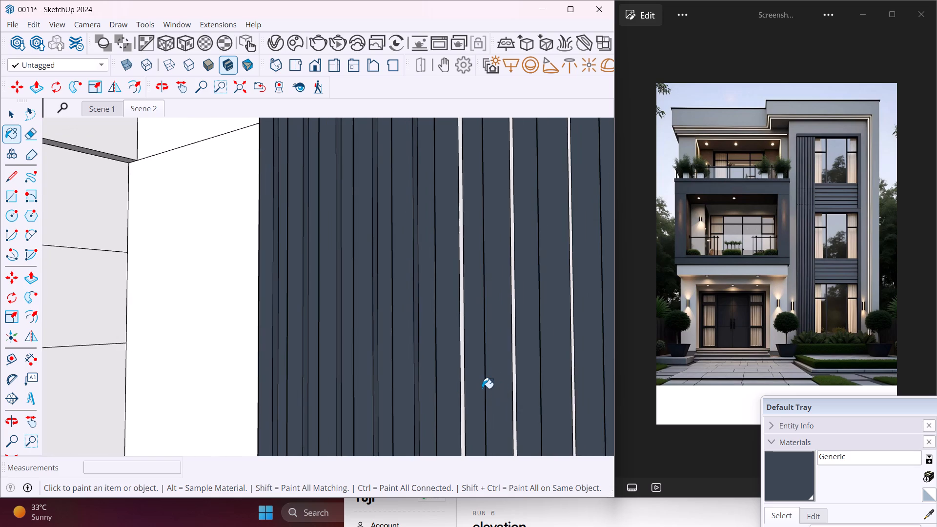
left_click(462, 380)
left_click(514, 391)
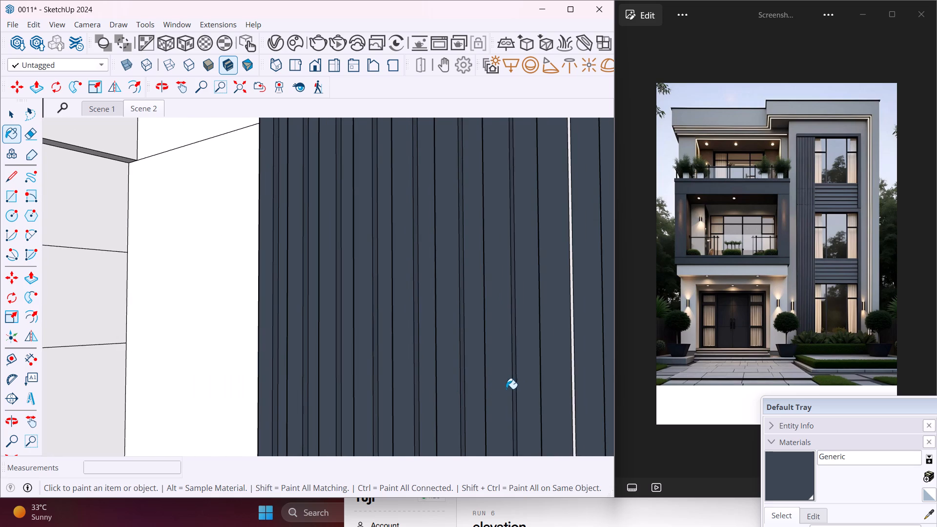
scroll(504, 388, "down", 5)
left_click(545, 386)
scroll(550, 385, "up", 3)
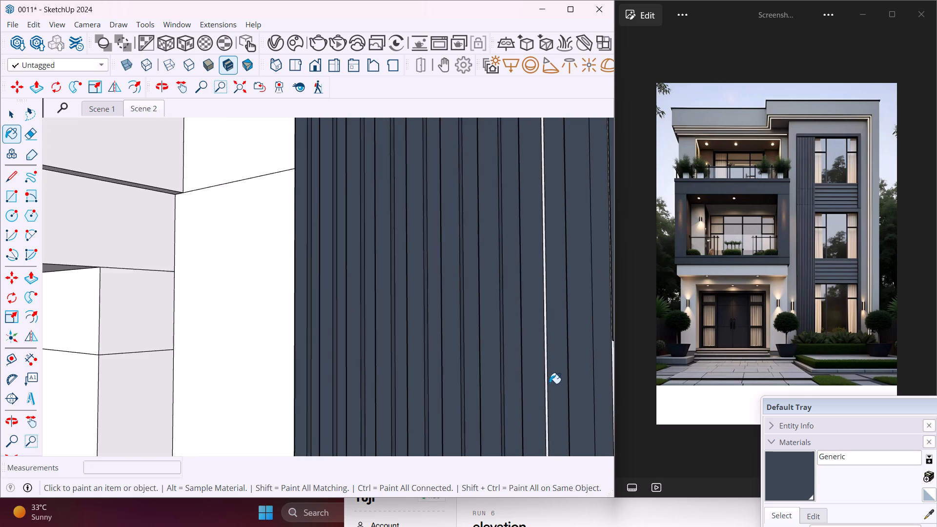
scroll(550, 384, "up", 3)
left_click(545, 363)
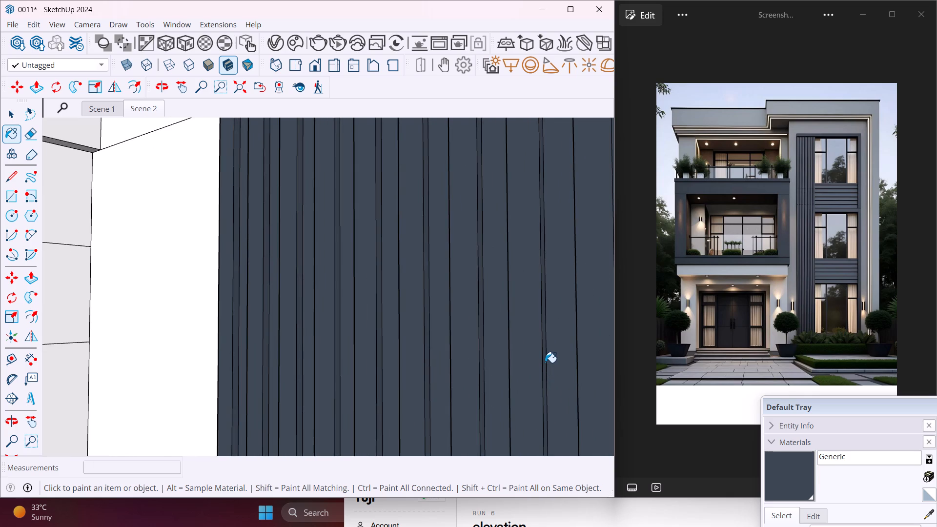
Check the fluted cladding for unpainted slat faces and inspect the window column up to the upper grooved panel.
scroll(543, 362, "down", 10)
scroll(588, 379, "up", 7)
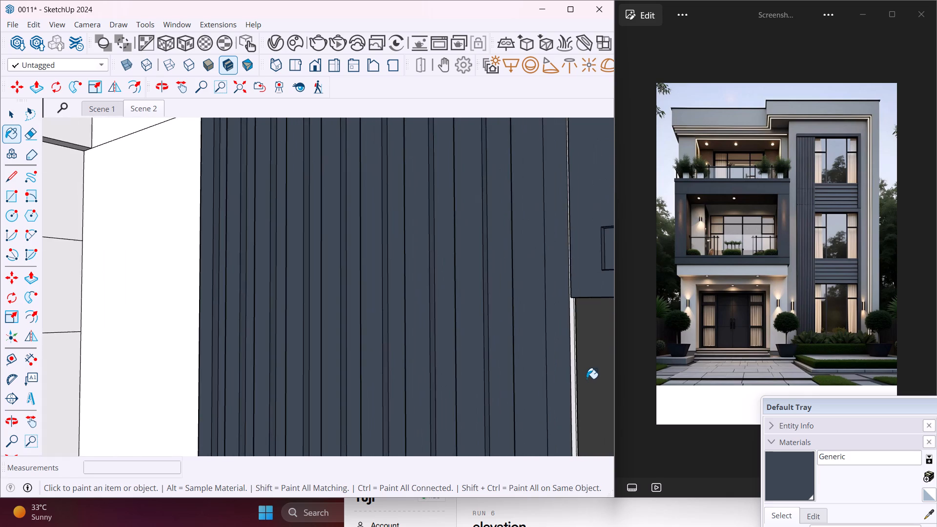
scroll(587, 379, "up", 4)
scroll(478, 376, "up", 4)
middle_click_drag(478, 376, 550, 382)
scroll(511, 368, "down", 13)
middle_click_drag(509, 340, 583, 341)
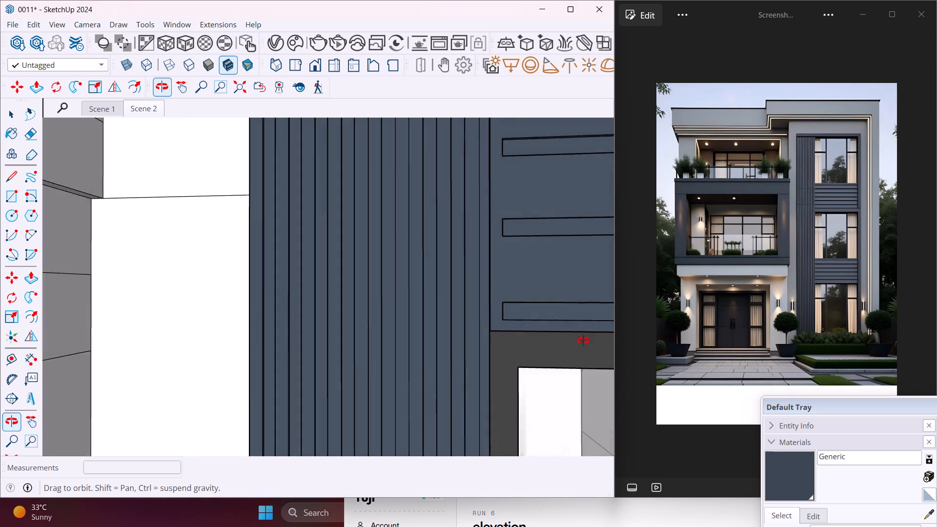
middle_click_drag(583, 341, 619, 341)
scroll(404, 315, "down", 16)
scroll(402, 315, "down", 5)
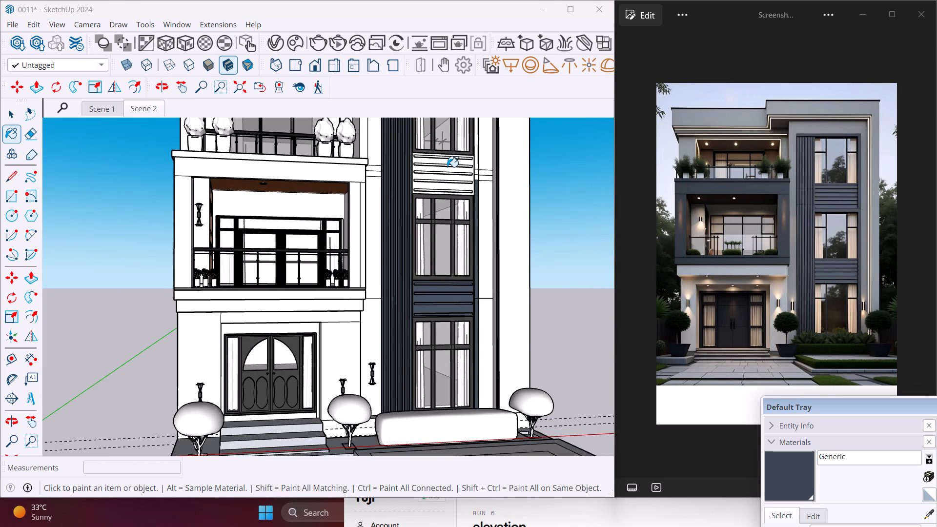
scroll(447, 167, "up", 11)
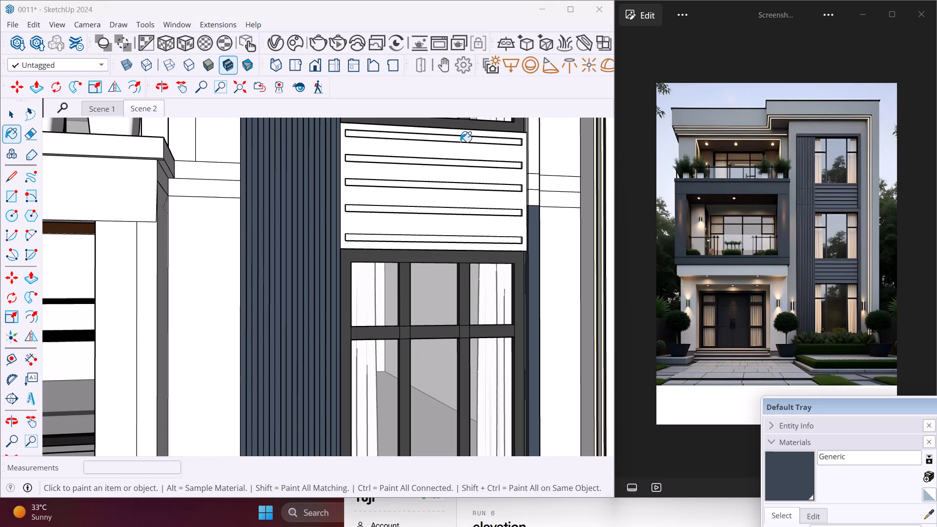
Paint the upper grooved panel's front face and the recessed back faces of its five horizontal grooves with Generic.
left_click(463, 151)
scroll(467, 138, "up", 7)
left_click(465, 138)
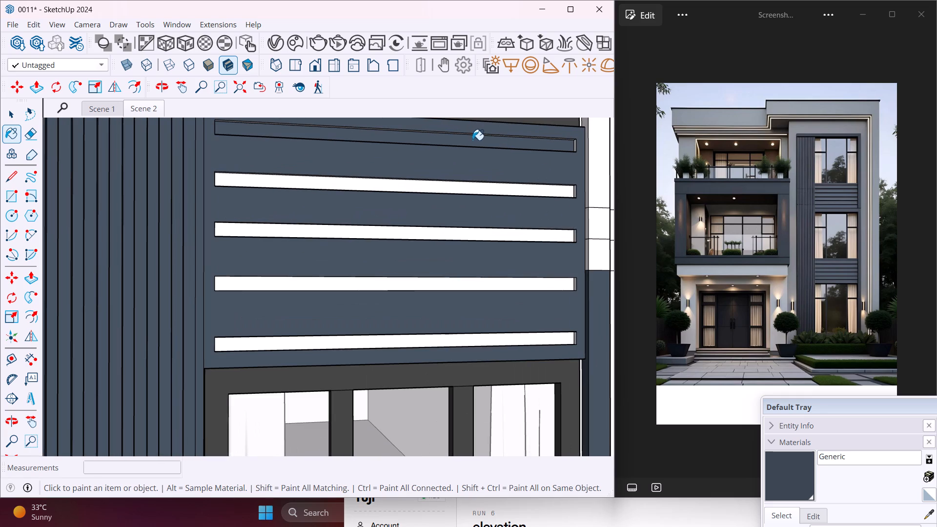
left_click(469, 191)
left_click(469, 233)
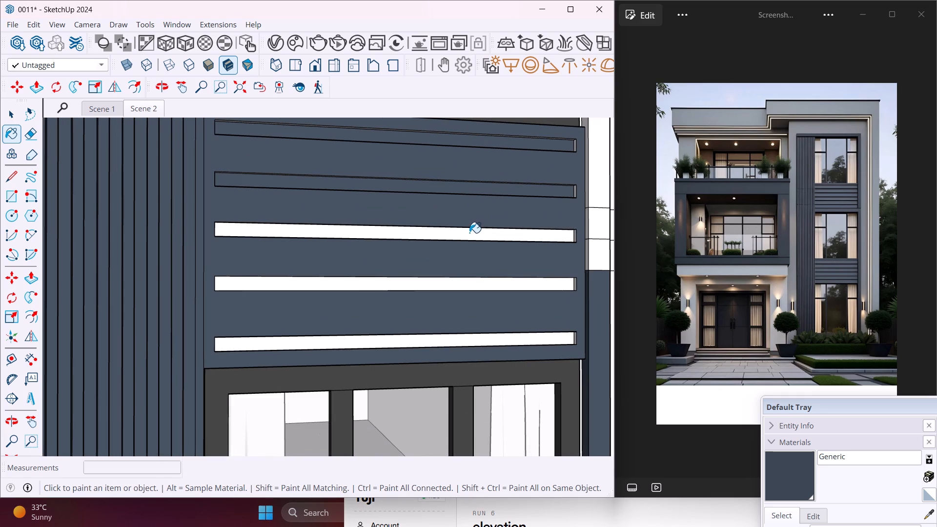
left_click(466, 287)
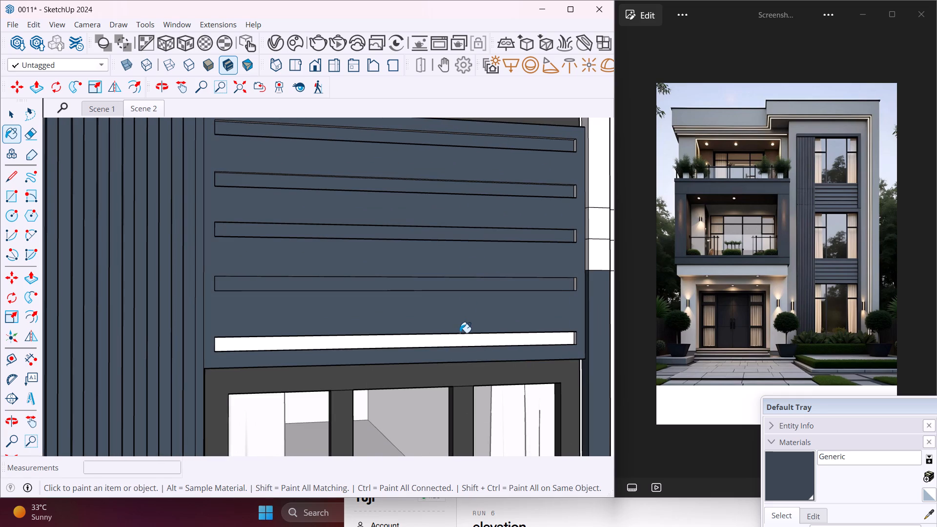
left_click(462, 345)
Paint the right end faces and the upper and lower inner faces of the upper panel's two lowest grooves with Generic.
middle_click_drag(466, 343, 570, 335)
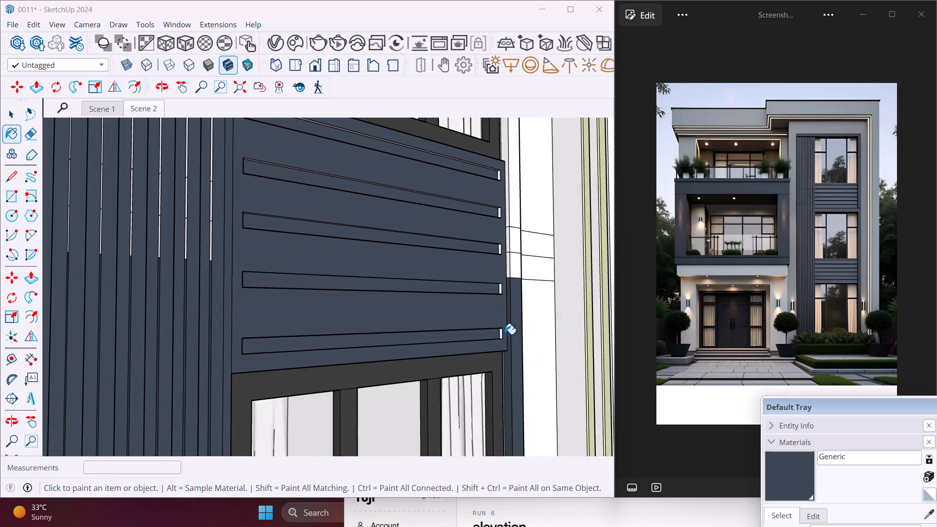
scroll(484, 337, "up", 9)
middle_click_drag(482, 337, 558, 315)
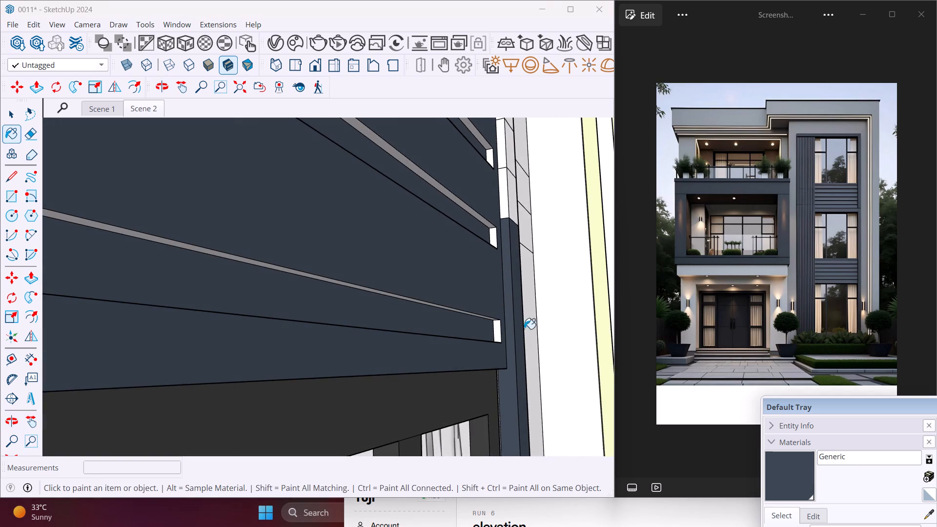
scroll(510, 329, "up", 6)
left_click(482, 329)
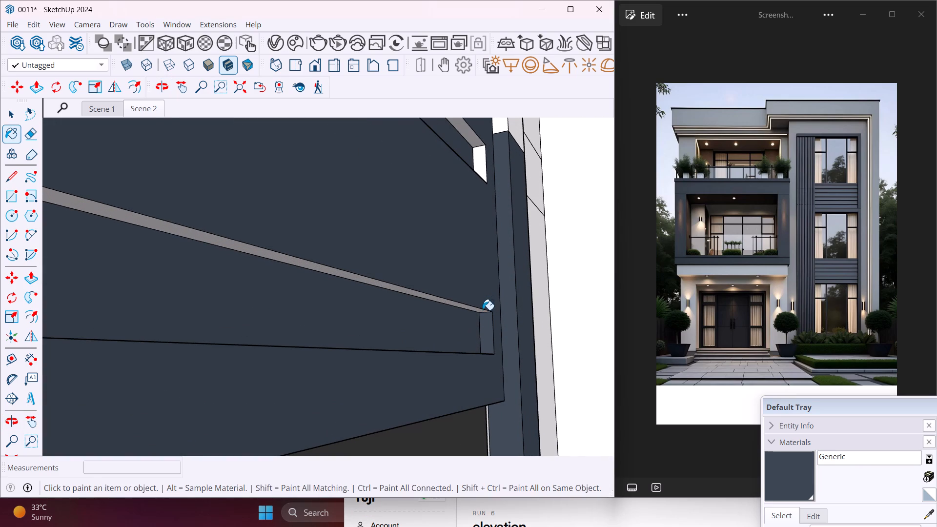
left_click(483, 312)
left_click(482, 158)
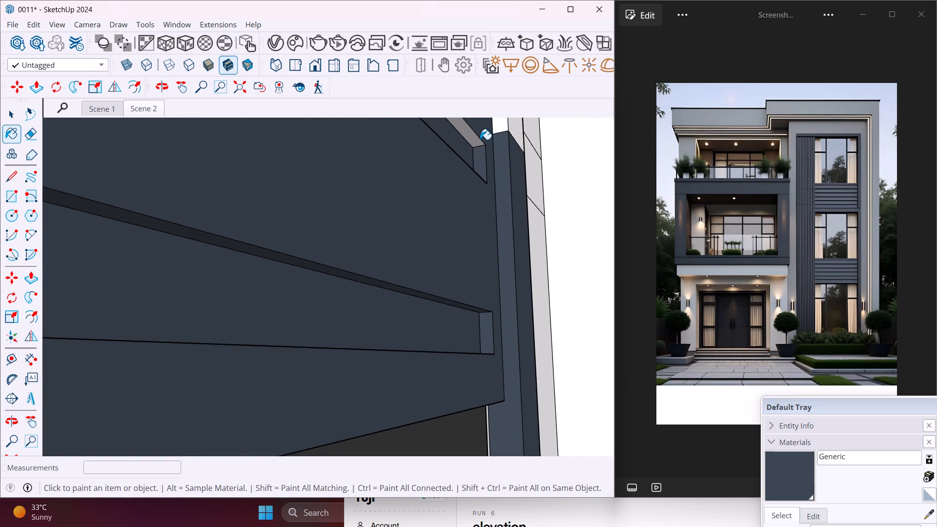
left_click(480, 140)
left_click(473, 142)
middle_click_drag(484, 193, 458, 282)
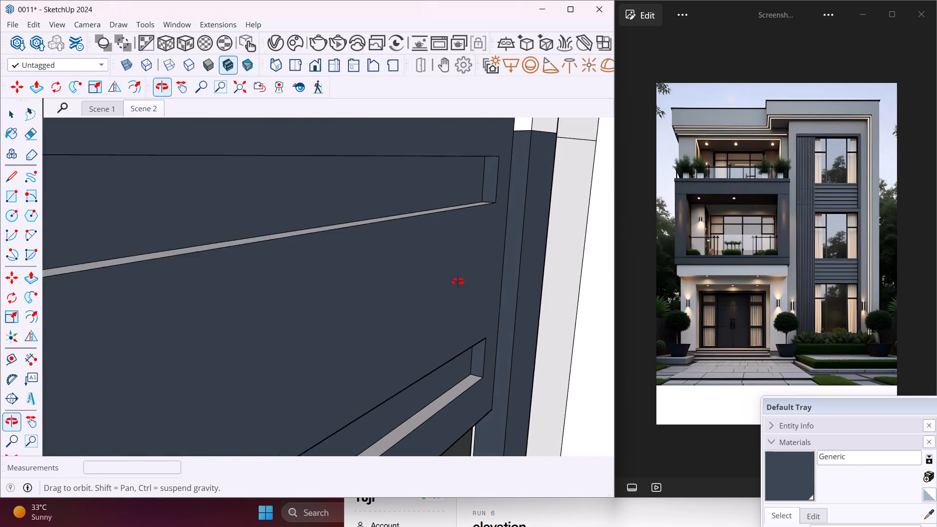
middle_click_drag(458, 282, 466, 292)
left_click(455, 221)
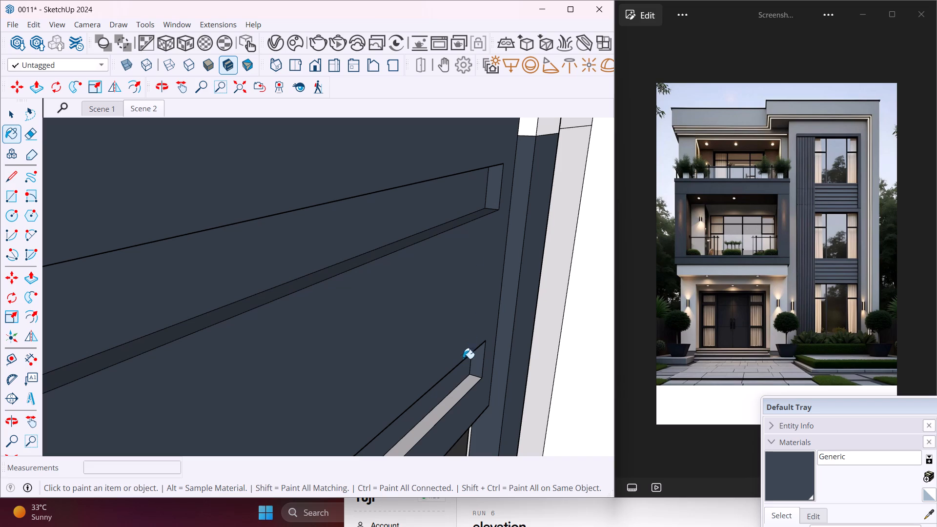
left_click(457, 395)
Paint the unpainted front and side segments of the border strip beside the upper grooved panel's right edge with Generic.
left_click(550, 126)
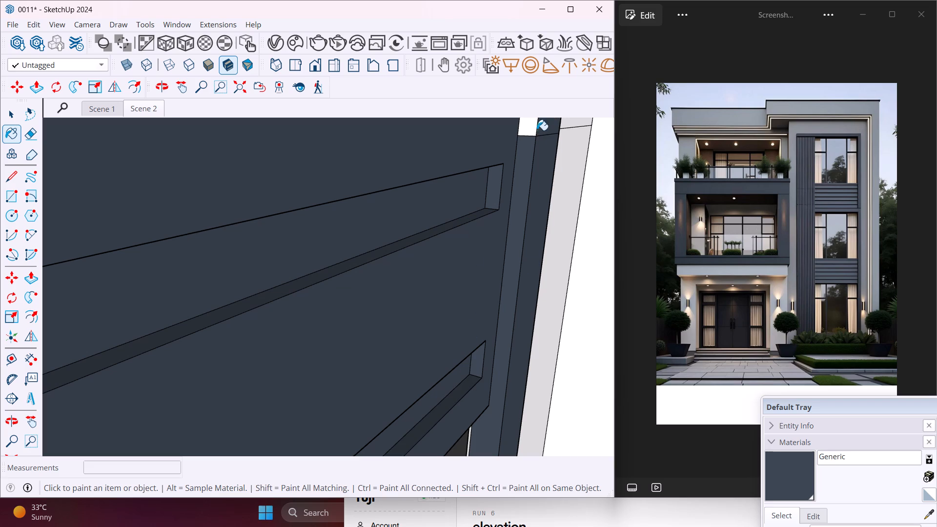
left_click(530, 132)
middle_click_drag(541, 152, 302, 176)
scroll(297, 175, "down", 5)
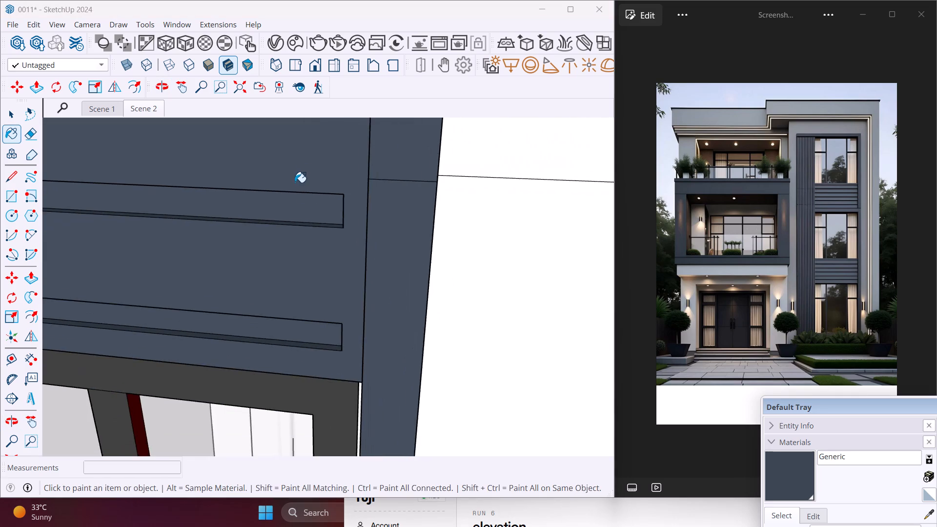
scroll(295, 182, "down", 3)
middle_click_drag(407, 211, 295, 211)
left_click(398, 163)
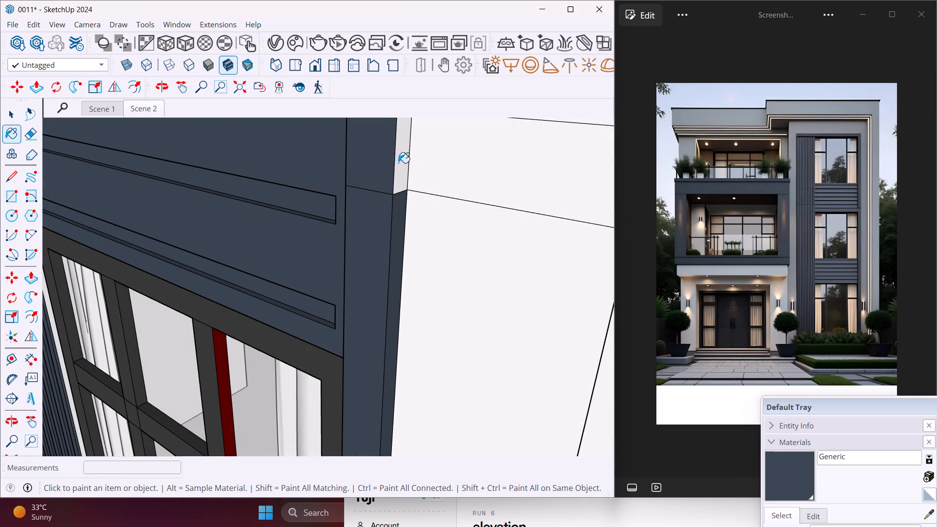
middle_click_drag(337, 177, 395, 271)
left_click(404, 155)
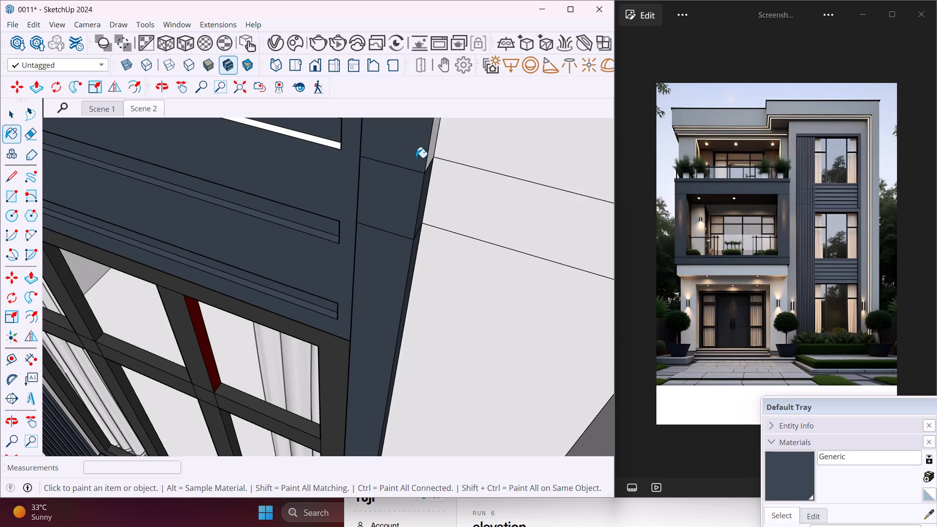
left_click(430, 155)
middle_click_drag(394, 164, 475, 167)
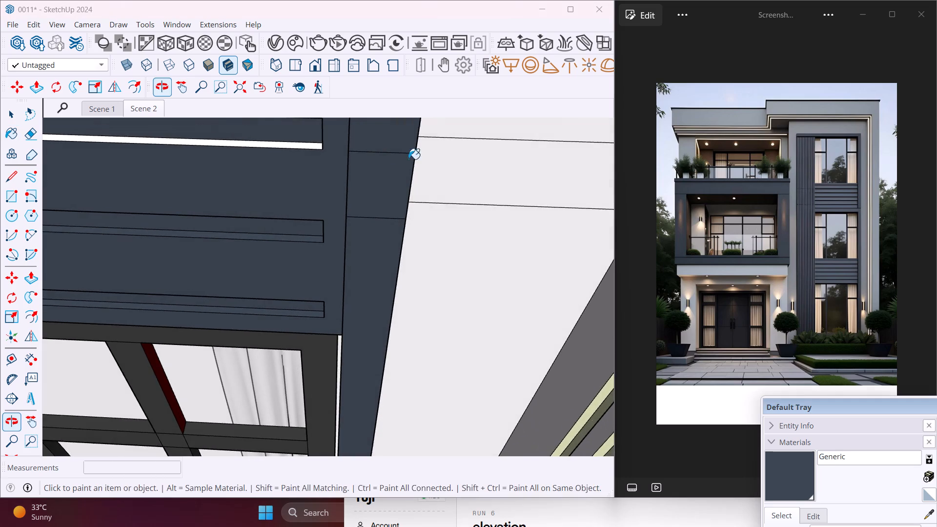
middle_click_drag(346, 153, 467, 130)
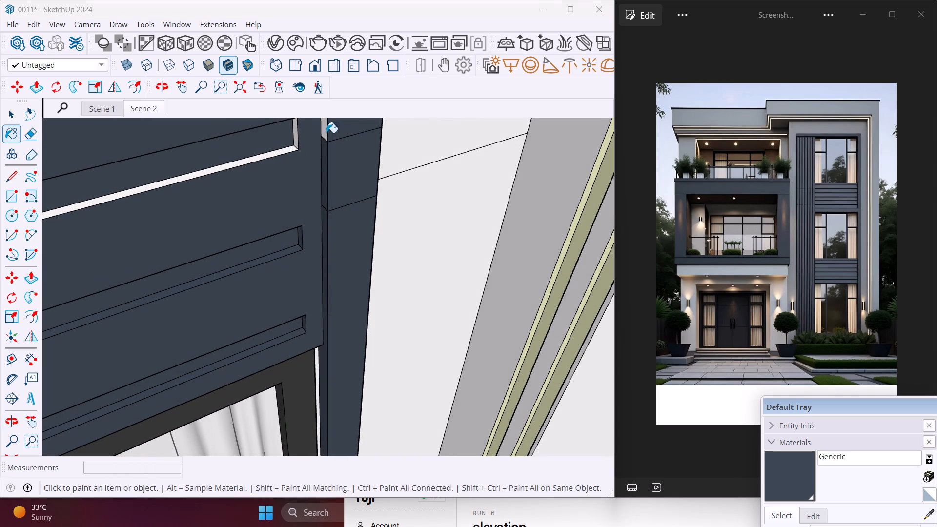
left_click(324, 131)
Paint the middle groove's right end face and the lower inner faces of the upper panel's three upper grooves with Generic.
left_click(293, 133)
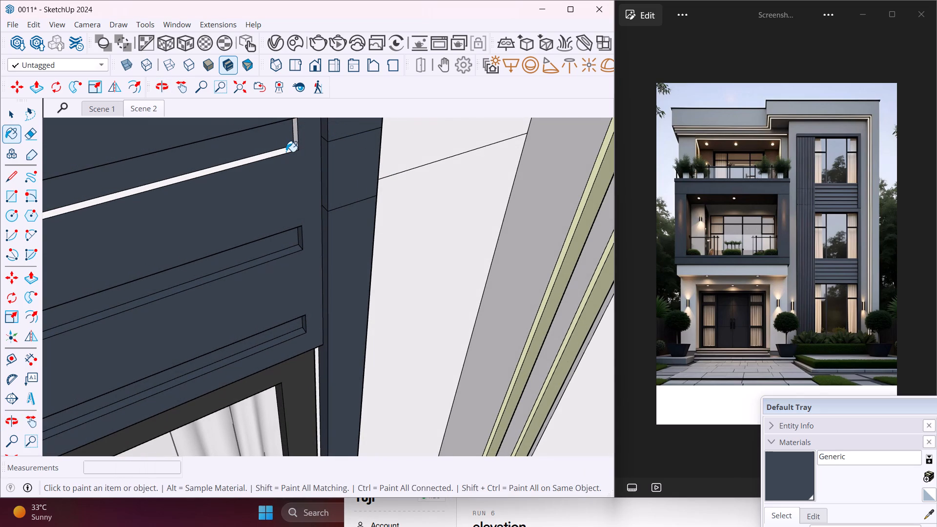
left_click(286, 152)
scroll(294, 146, "up", 4)
left_click(299, 134)
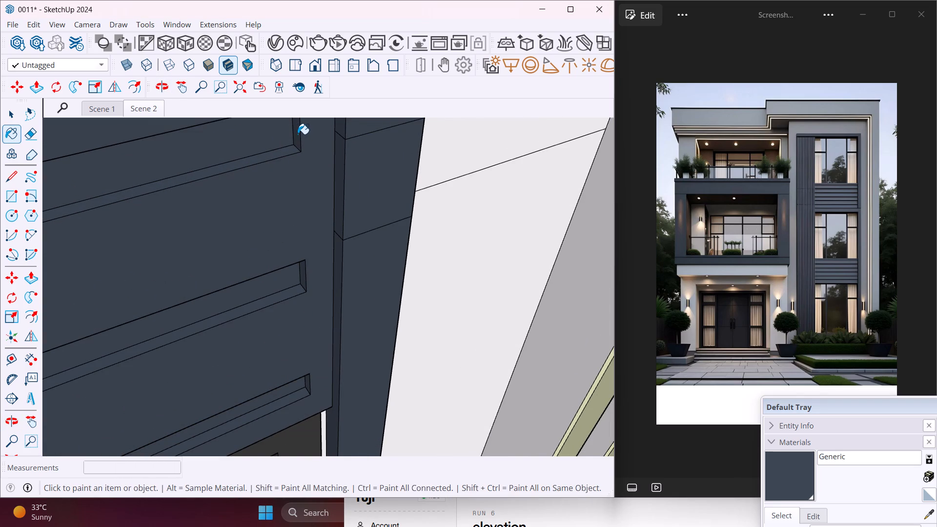
scroll(298, 135, "down", 20)
scroll(298, 135, "down", 6)
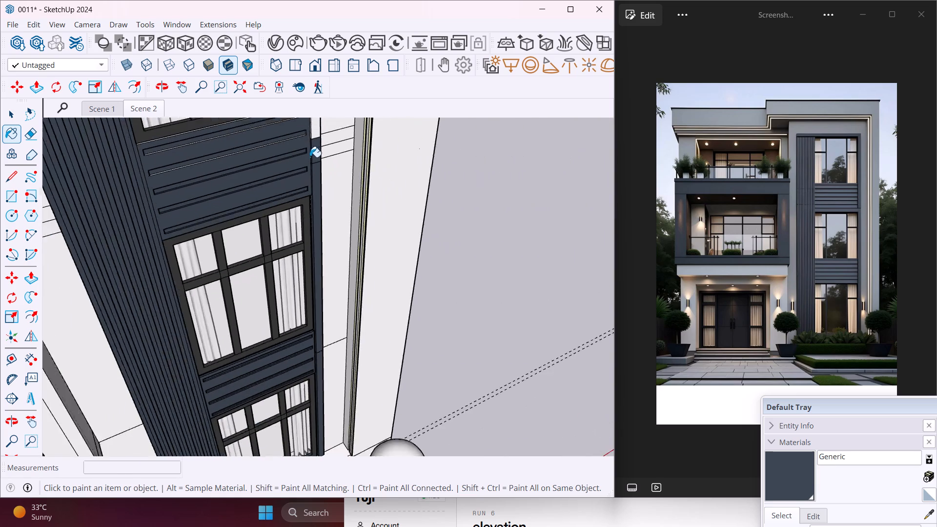
scroll(179, 155, "up", 10)
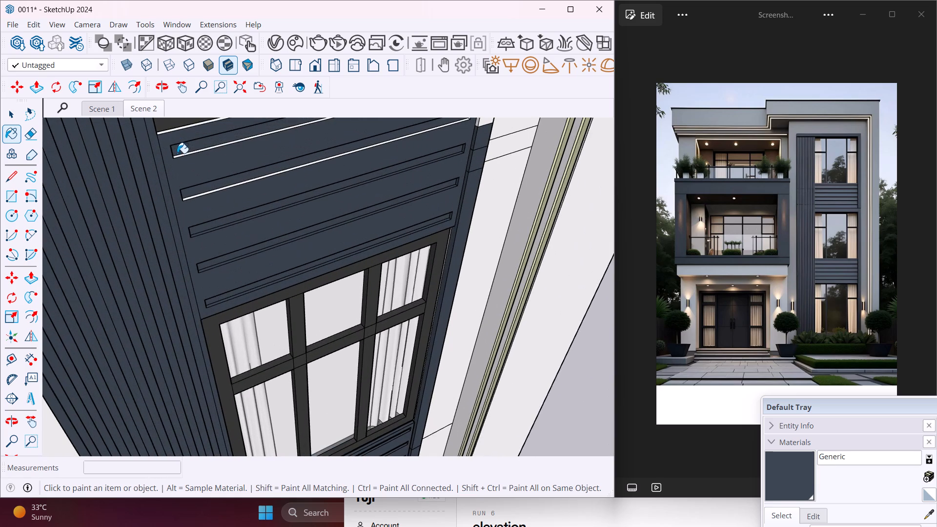
left_click(160, 134)
scroll(180, 156, "up", 6)
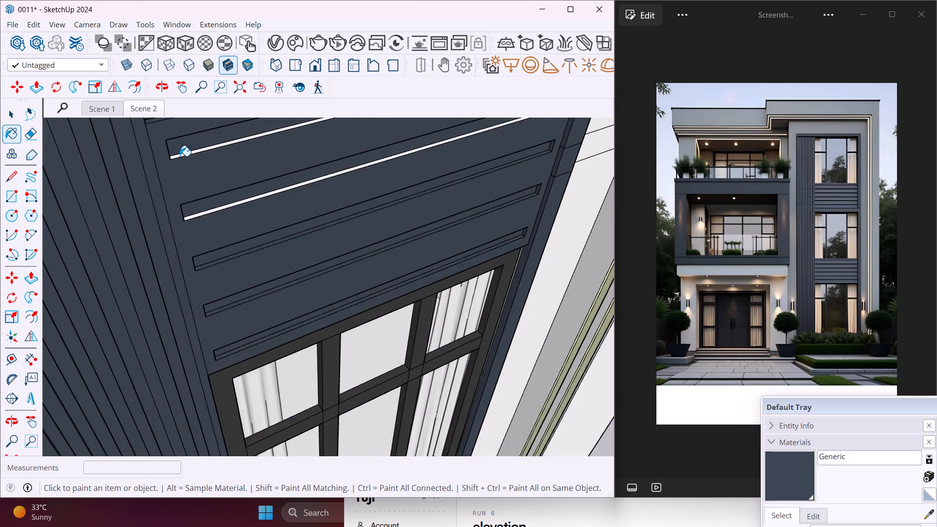
scroll(180, 156, "up", 2)
left_click(180, 156)
left_click_drag(223, 230, 225, 234)
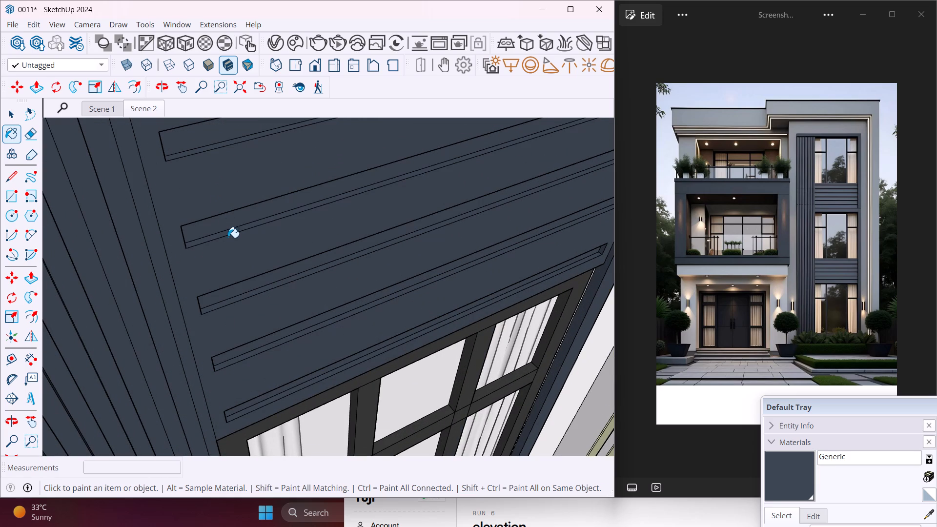
Paint the left end faces of the upper panel's four lower grooves with Generic.
middle_click_drag(226, 238, 113, 191)
scroll(194, 180, "up", 5)
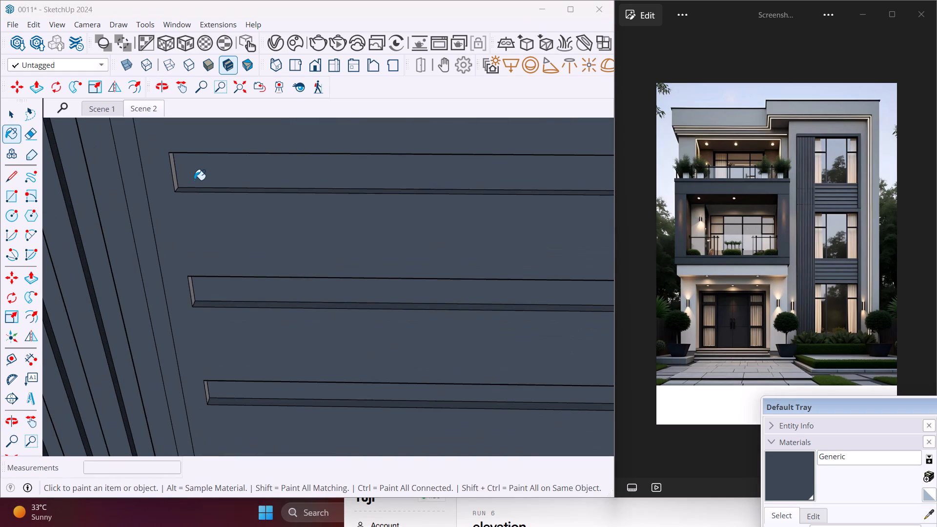
left_click(173, 169)
left_click(192, 291)
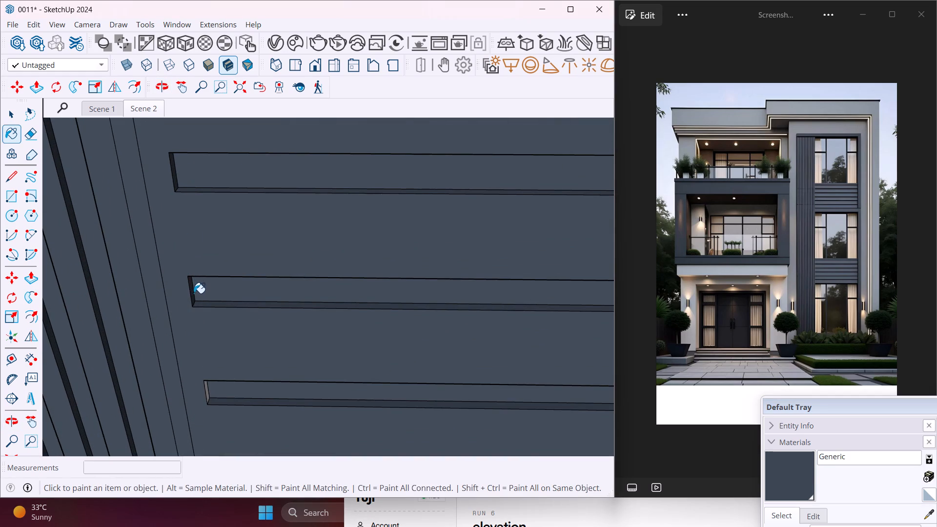
middle_click_drag(194, 293, 163, 229)
scroll(177, 247, "down", 11)
middle_click_drag(213, 370, 186, 361)
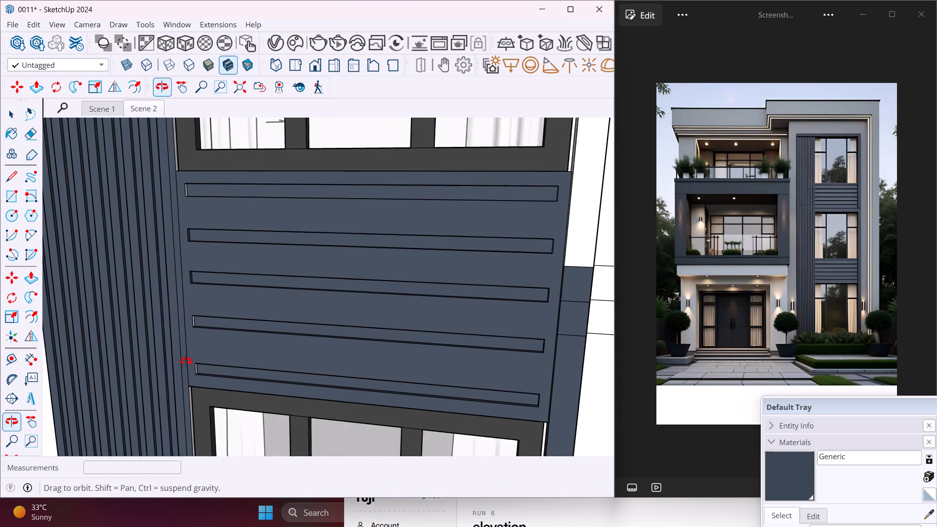
middle_click_drag(186, 361, 154, 350)
scroll(205, 360, "up", 8)
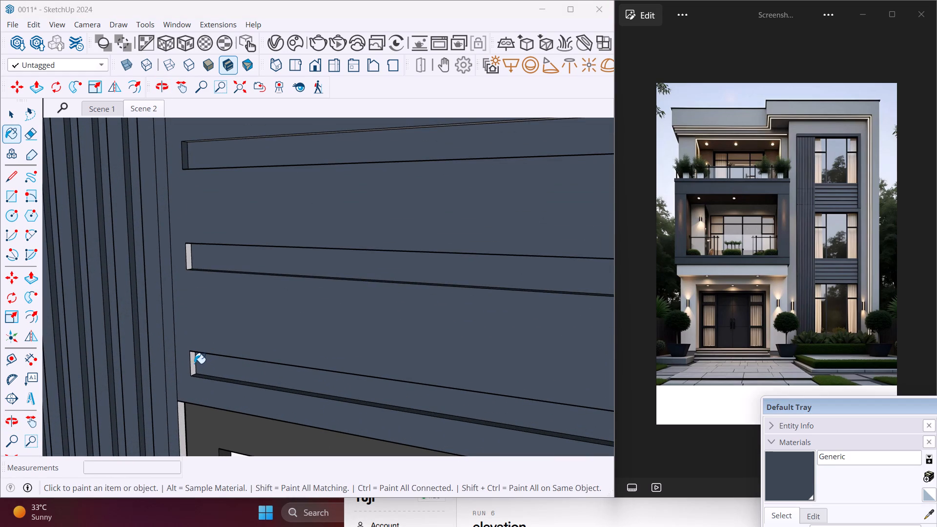
left_click(194, 364)
left_click(189, 256)
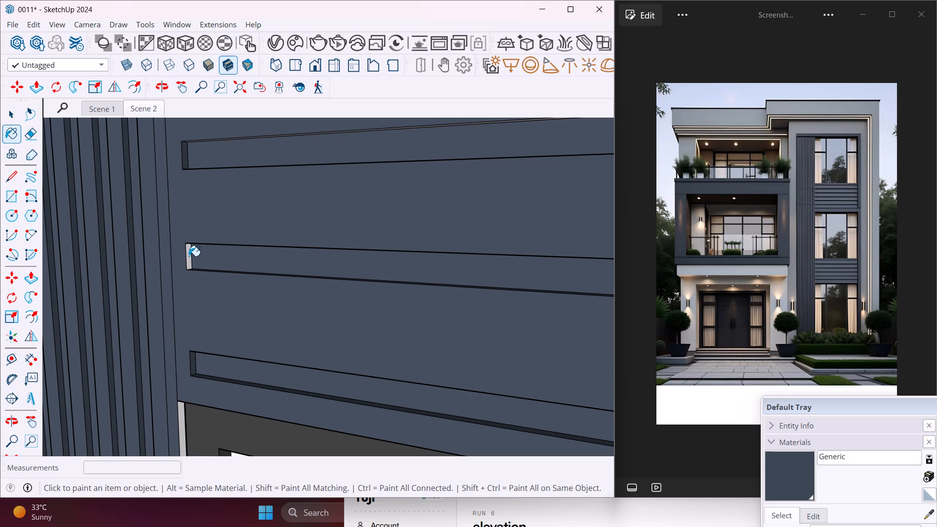
Paint the top groove's upper inner face and the right end faces of the two topmost grooves with Generic.
middle_click_drag(198, 265, 276, 331)
scroll(276, 331, "down", 11)
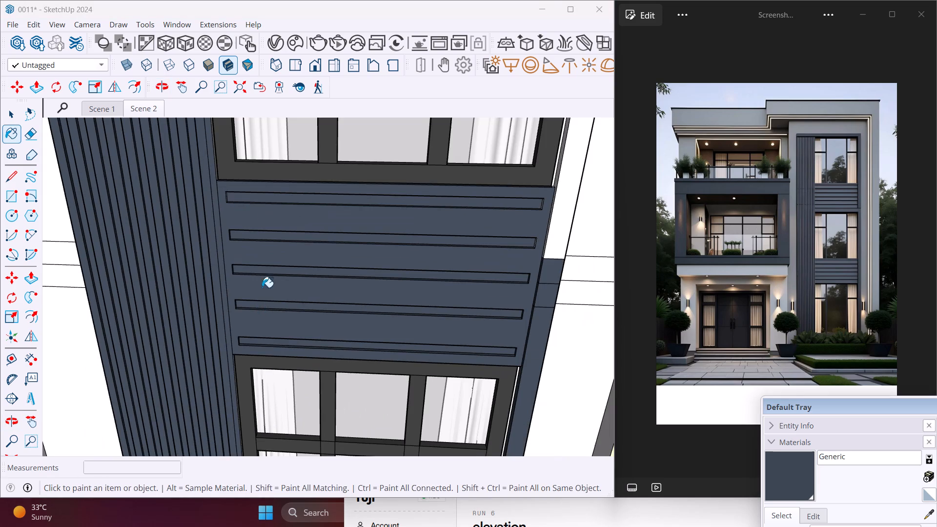
middle_click_drag(270, 231, 416, 151)
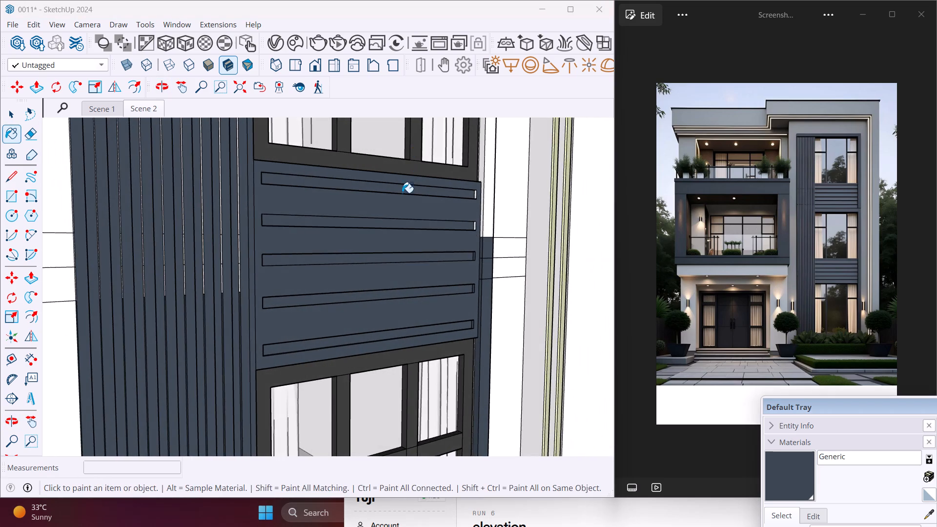
scroll(403, 194, "up", 11)
scroll(554, 204, "up", 4)
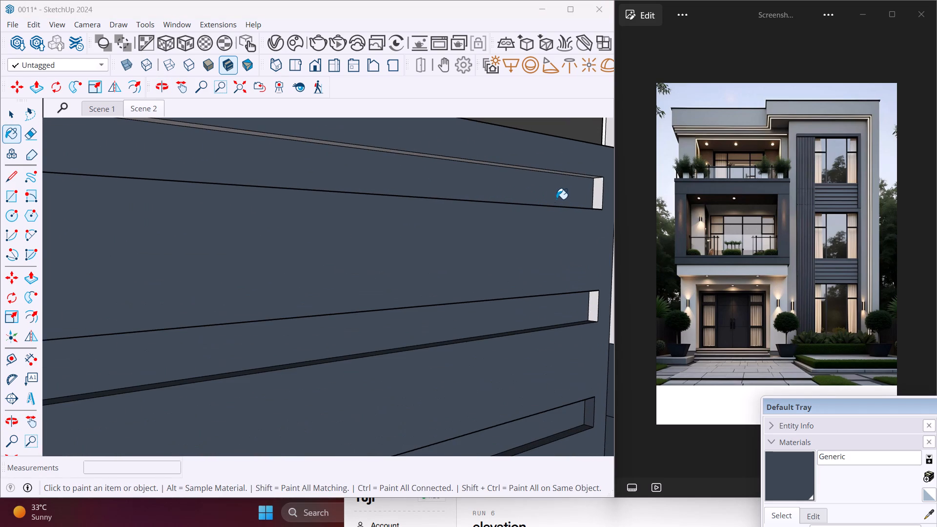
scroll(554, 181, "up", 3)
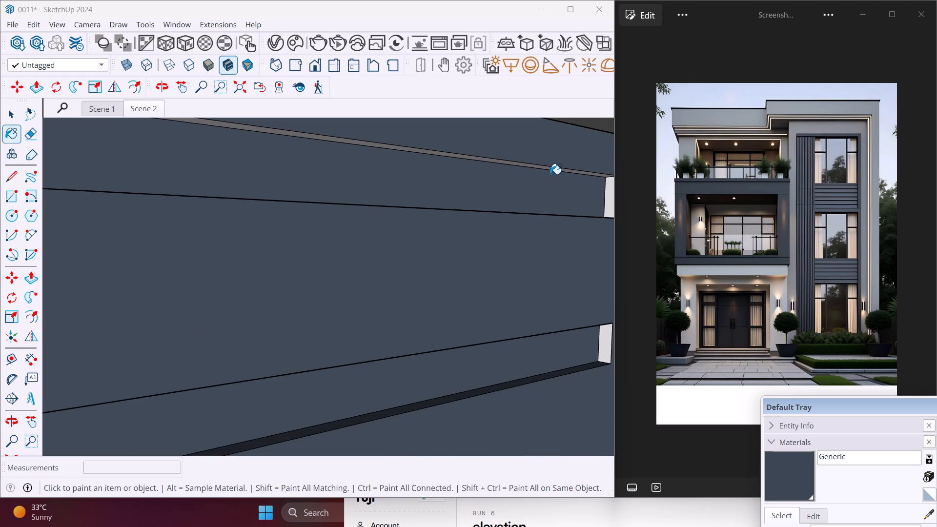
left_click(549, 171)
scroll(578, 176, "up", 3)
left_click(574, 171)
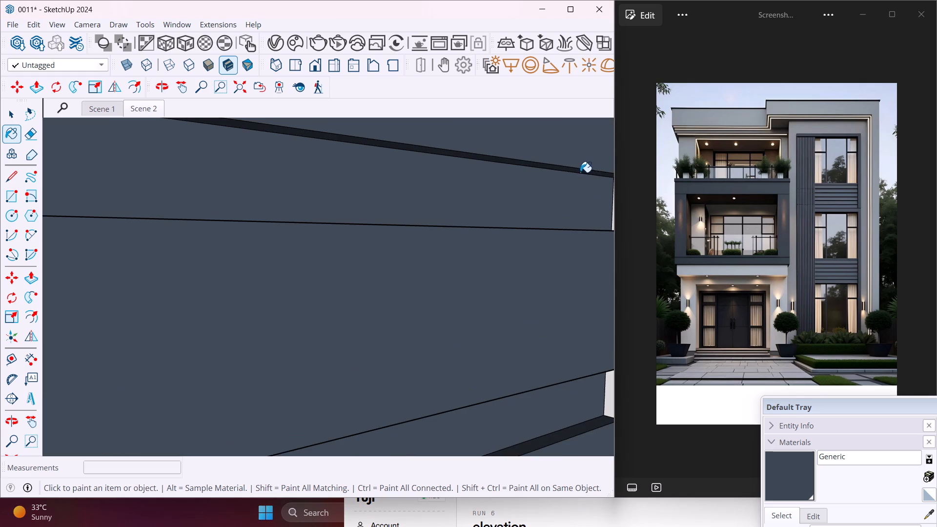
scroll(588, 188, "down", 4)
left_click(608, 202)
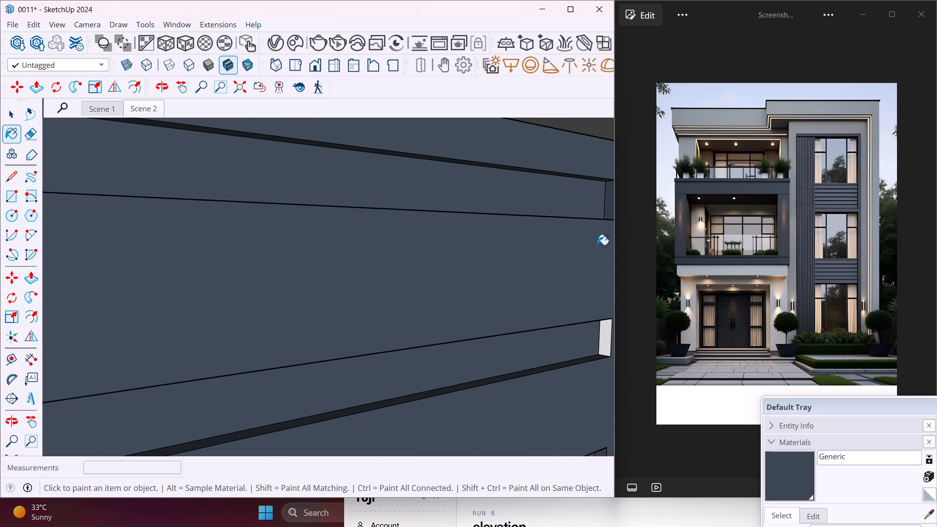
left_click(604, 338)
Paint the upper inner face of the second groove from the top of the upper panel with Generic.
scroll(601, 337, "down", 1)
middle_click_drag(601, 337, 621, 259)
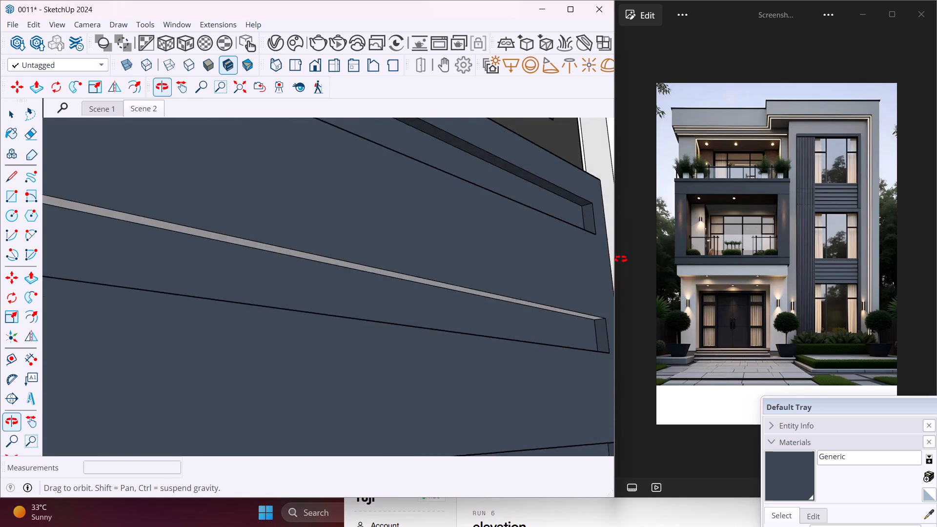
middle_click_drag(621, 259, 623, 249)
left_click(528, 300)
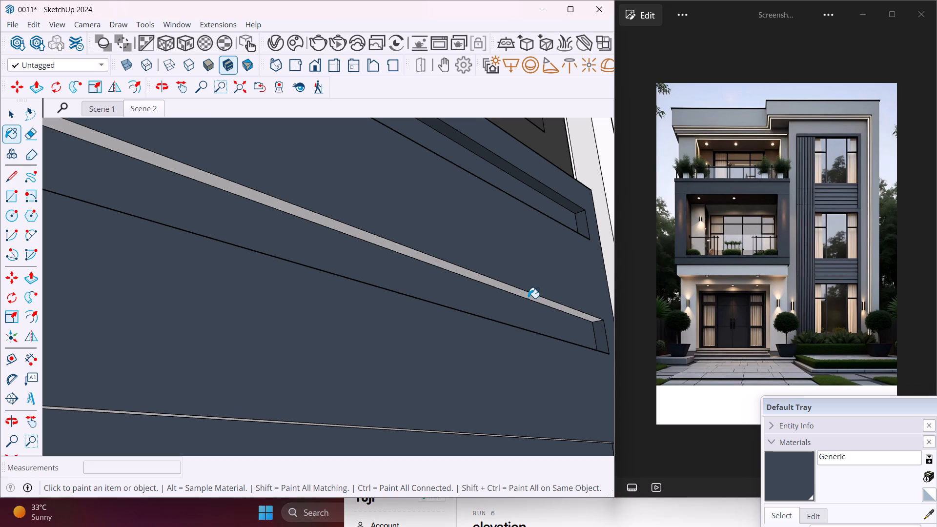
left_click(528, 298)
scroll(528, 298, "up", 3)
left_click(528, 298)
scroll(526, 297, "down", 10)
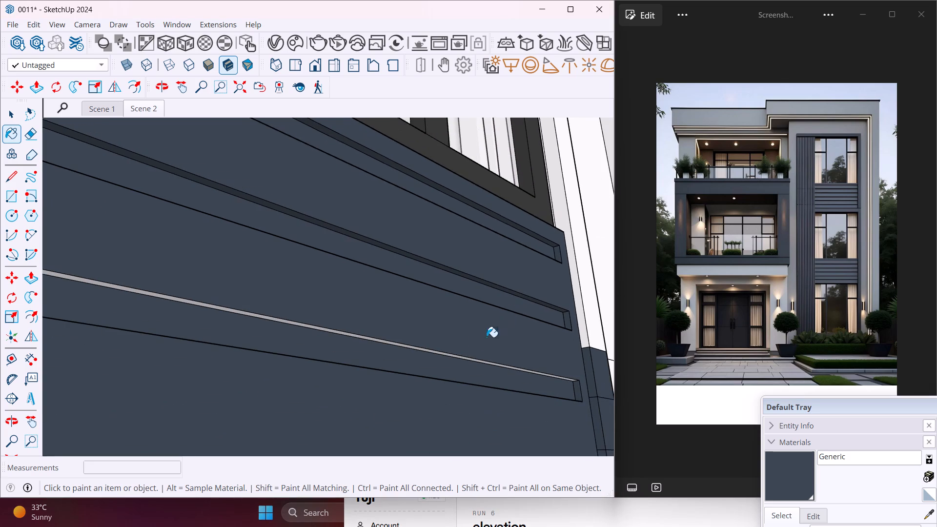
Paint the upper inner face of the third groove from the top of the upper panel with Generic.
middle_click_drag(455, 356, 528, 328)
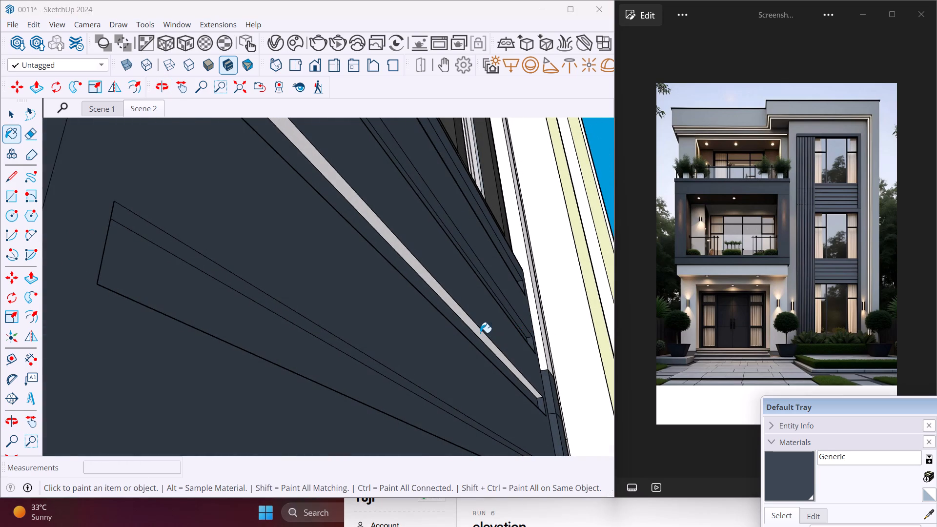
scroll(480, 333, "up", 3)
left_click(478, 332)
middle_click_drag(516, 296, 416, 374)
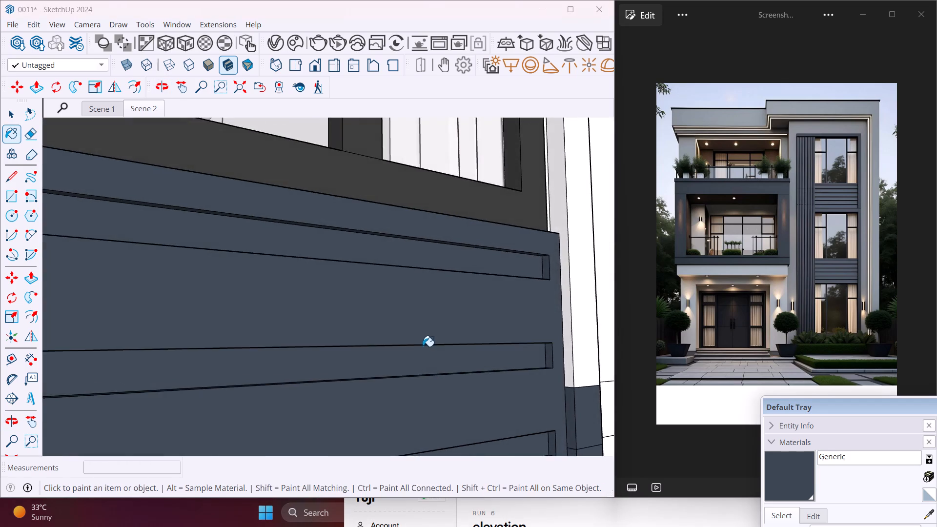
Paint the left end face of the upper panel's topmost groove with Generic.
scroll(423, 346, "down", 13)
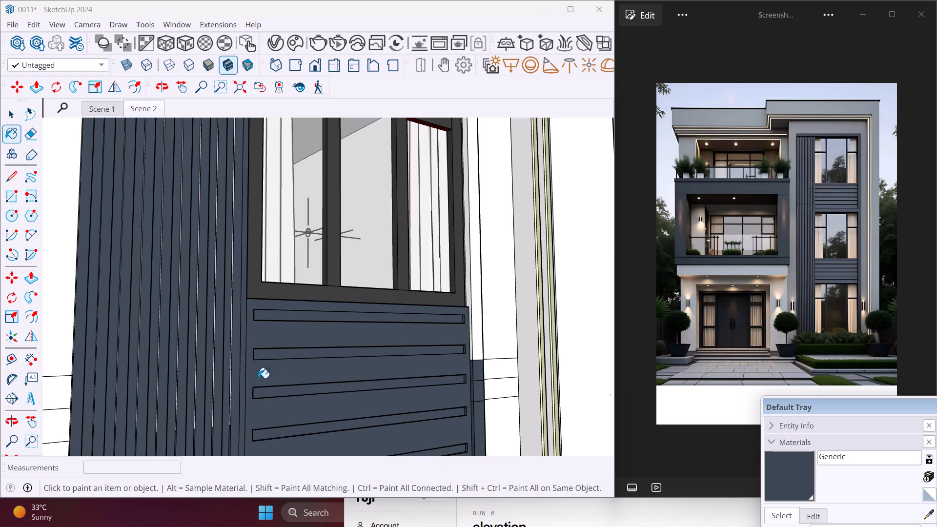
middle_click_drag(258, 378, 53, 359)
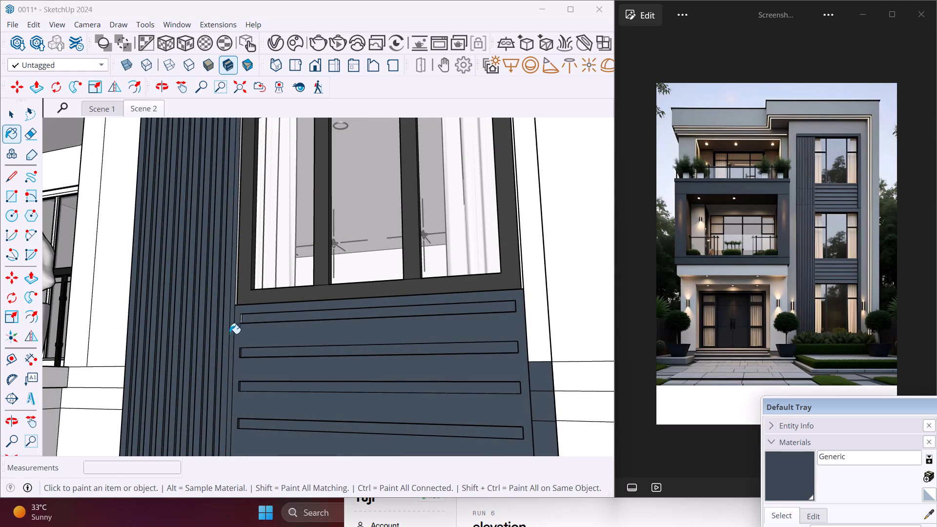
scroll(239, 332, "up", 7)
left_click(246, 306)
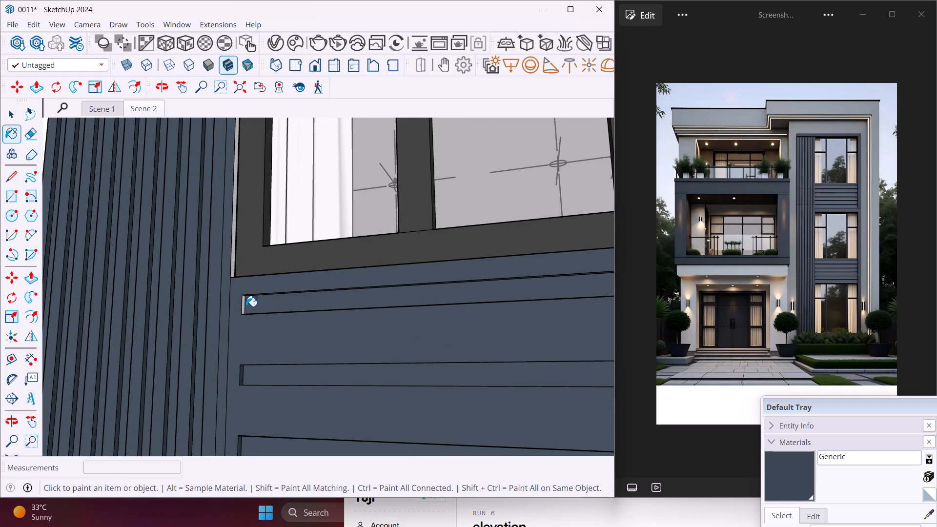
scroll(238, 268, "up", 3)
scroll(250, 319, "up", 4)
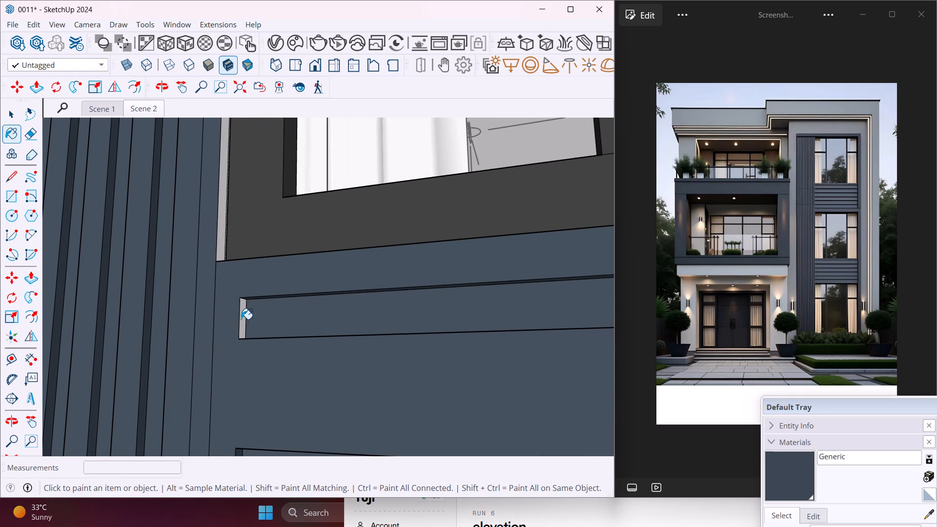
left_click(241, 319)
Paint the unpainted white strips between the battens of the fluted cladding beside the upper panel with Generic.
scroll(241, 319, "down", 5)
middle_click_drag(227, 315, 488, 365)
scroll(447, 362, "down", 3)
scroll(379, 351, "up", 3)
left_click(370, 348)
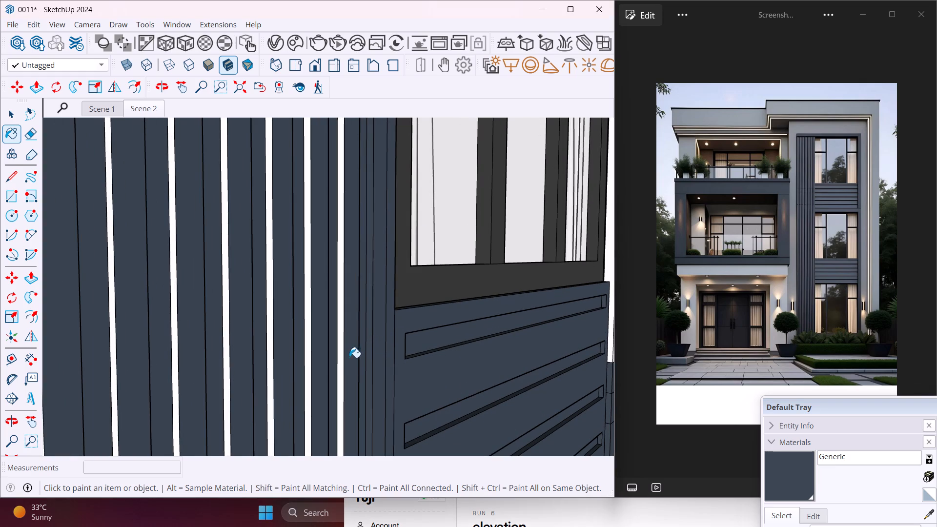
left_click(339, 362)
left_click(308, 377)
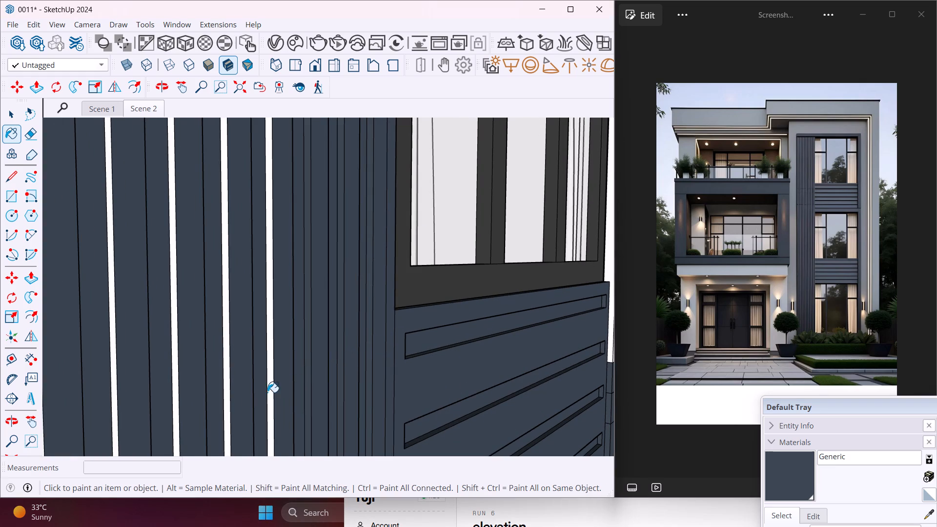
left_click(271, 392)
left_click(226, 402)
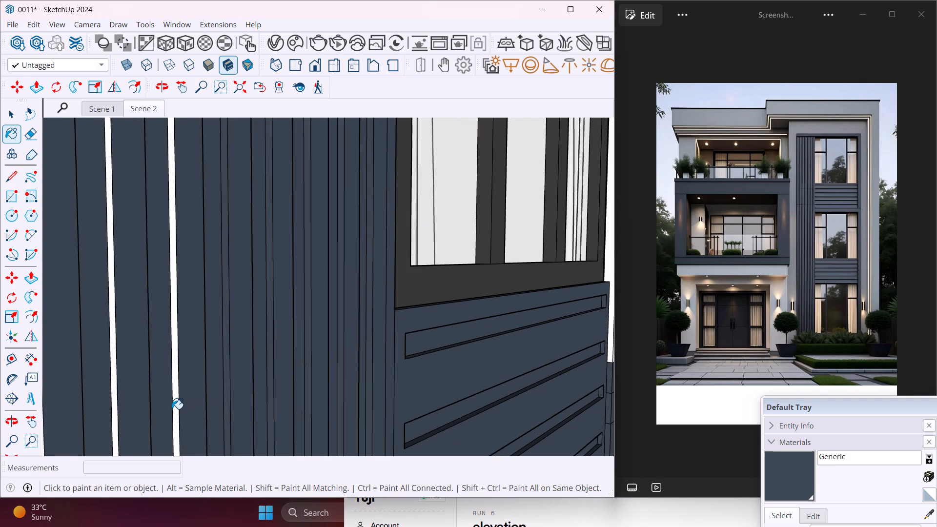
left_click(175, 408)
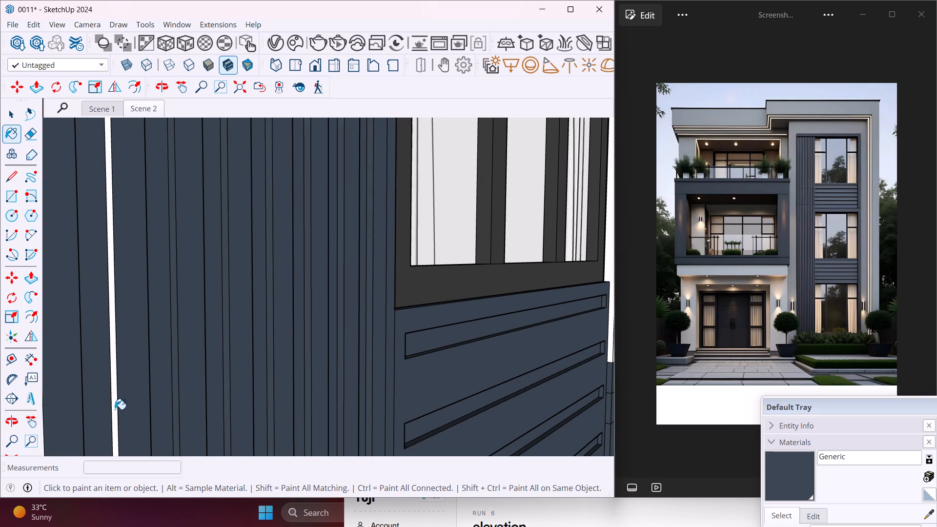
left_click(114, 409)
Paint the front of the window column's top border strip and the front and side faces of its right border strip with Generic.
middle_click_drag(212, 389, 146, 394)
scroll(145, 386, "down", 15)
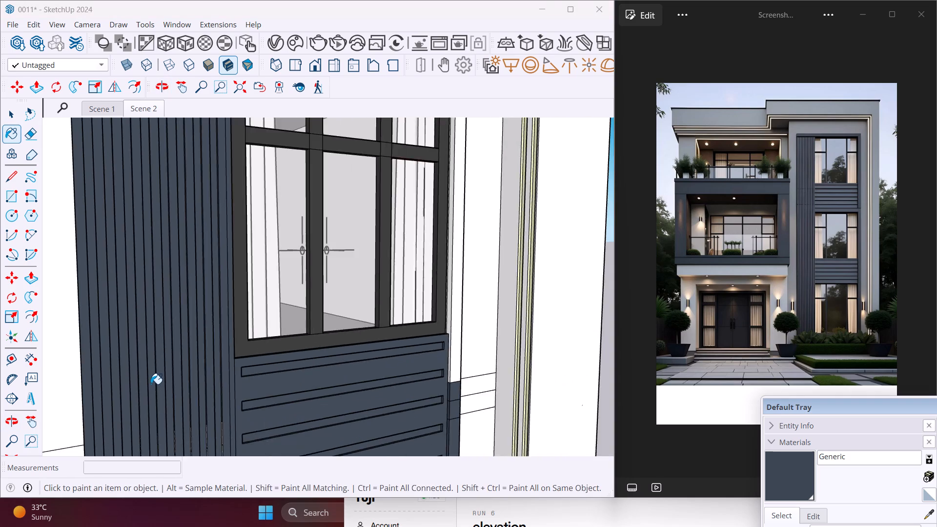
scroll(151, 384, "down", 7)
scroll(159, 211, "up", 4)
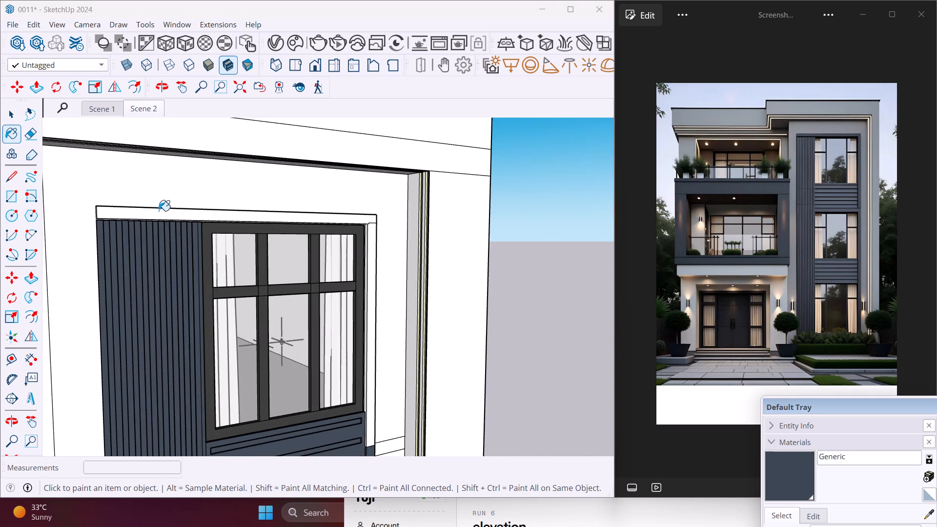
scroll(156, 211, "up", 4)
left_click(156, 211)
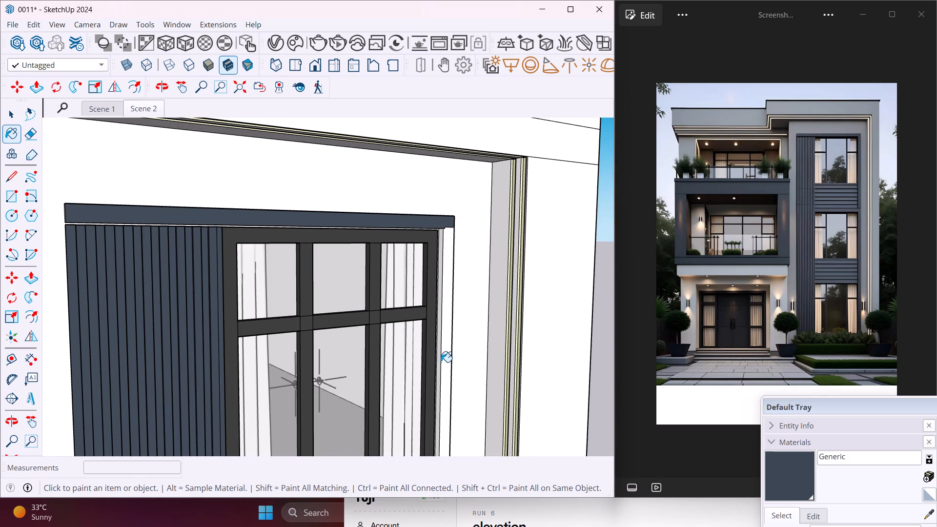
left_click(448, 372)
scroll(445, 370, "up", 9)
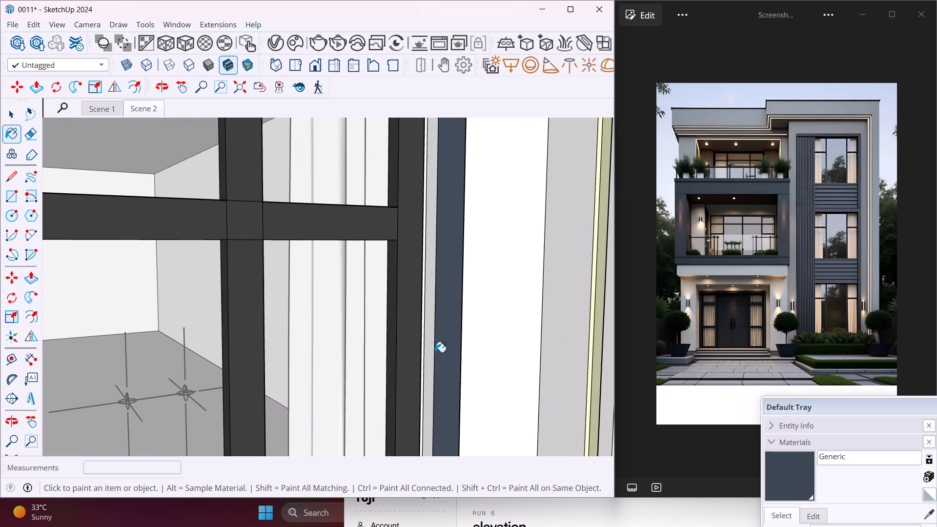
left_click(430, 338)
middle_click_drag(456, 338, 202, 353)
scroll(188, 351, "up", 4)
left_click(188, 351)
Paint the top face, underside and left end face of the window column's top border strip with Generic.
middle_click_drag(177, 347, 316, 339)
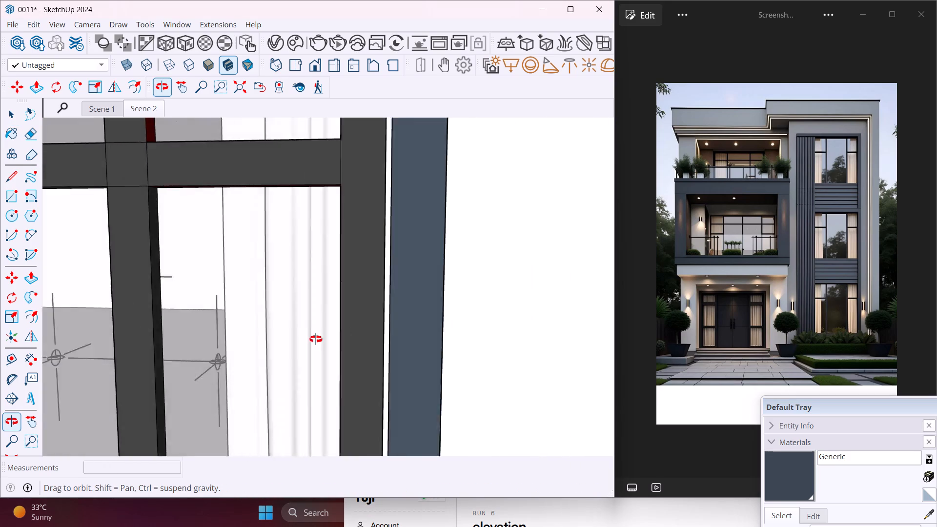
middle_click_drag(316, 339, 363, 389)
scroll(354, 378, "down", 10)
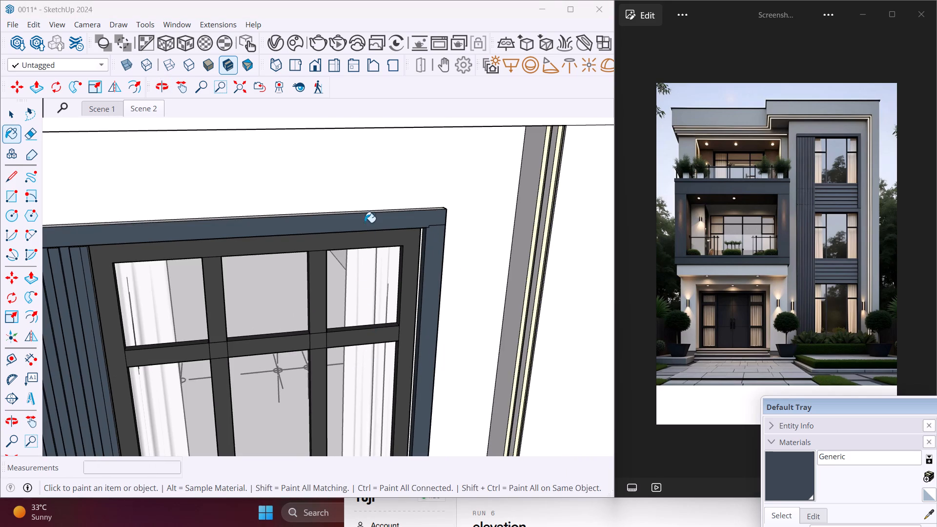
scroll(341, 217, "up", 7)
middle_click_drag(341, 217, 454, 241)
scroll(393, 217, "up", 4)
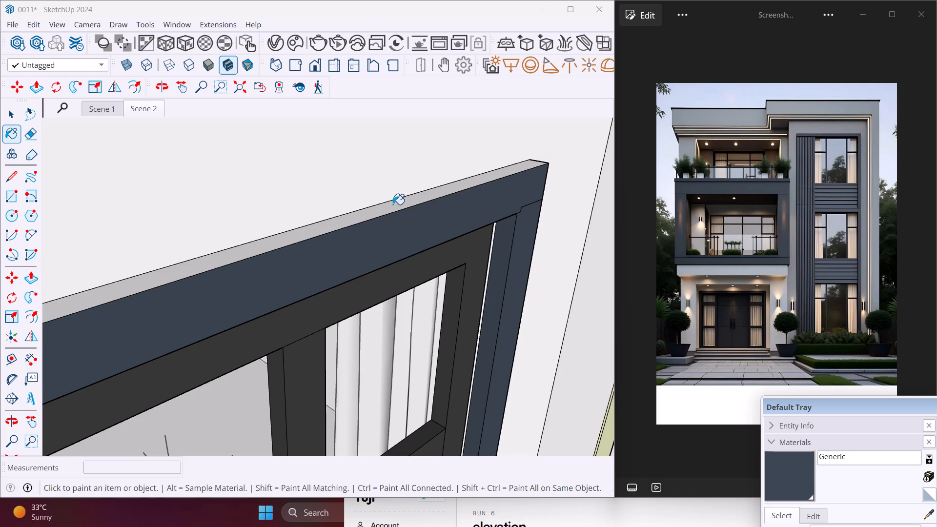
left_click(394, 205)
middle_click_drag(422, 224, 397, 139)
middle_click_drag(399, 187, 418, 164)
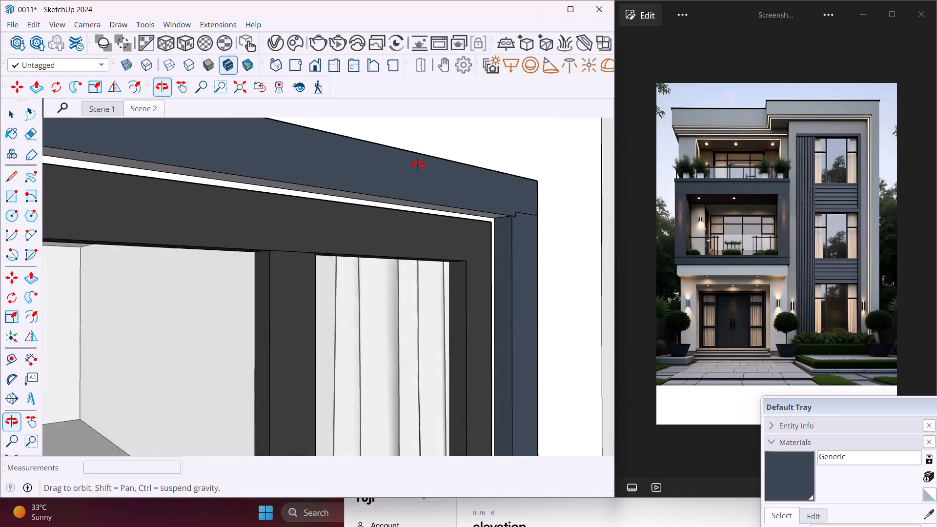
middle_click_drag(418, 164, 456, 141)
left_click(433, 205)
middle_click_drag(461, 203, 462, 204)
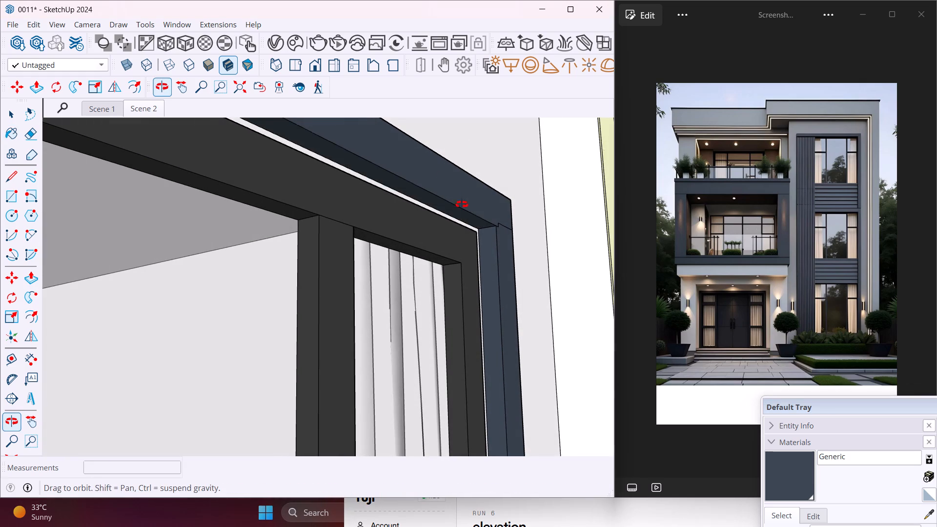
middle_click_drag(462, 204, 493, 292)
scroll(479, 252, "down", 15)
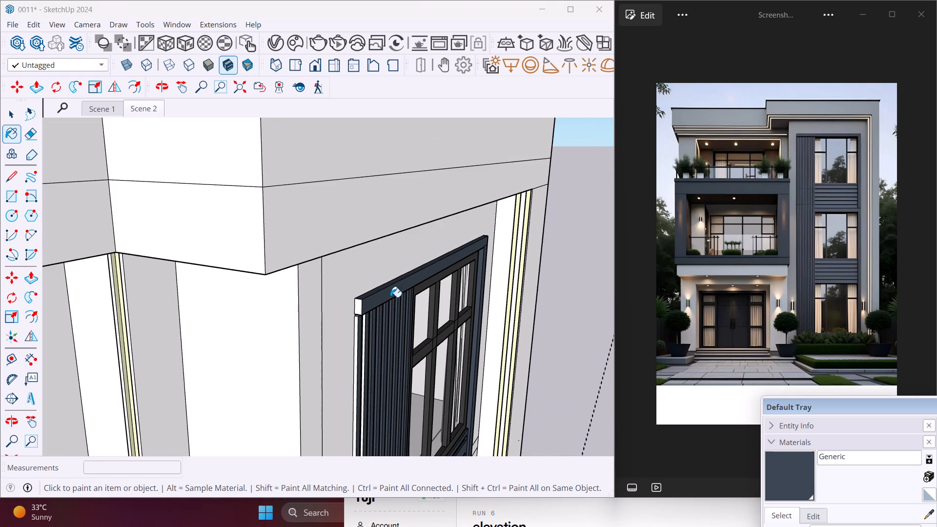
scroll(365, 313, "up", 8)
left_click(347, 304)
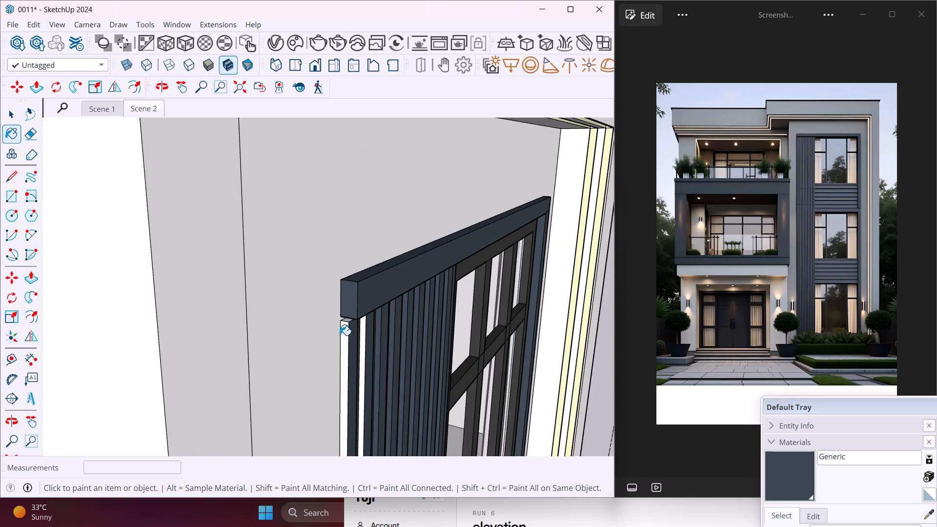
Paint the outer side and top end of the leftmost cladding batten and the recess strip beside it with Generic.
scroll(339, 336, "up", 8)
left_click(349, 340)
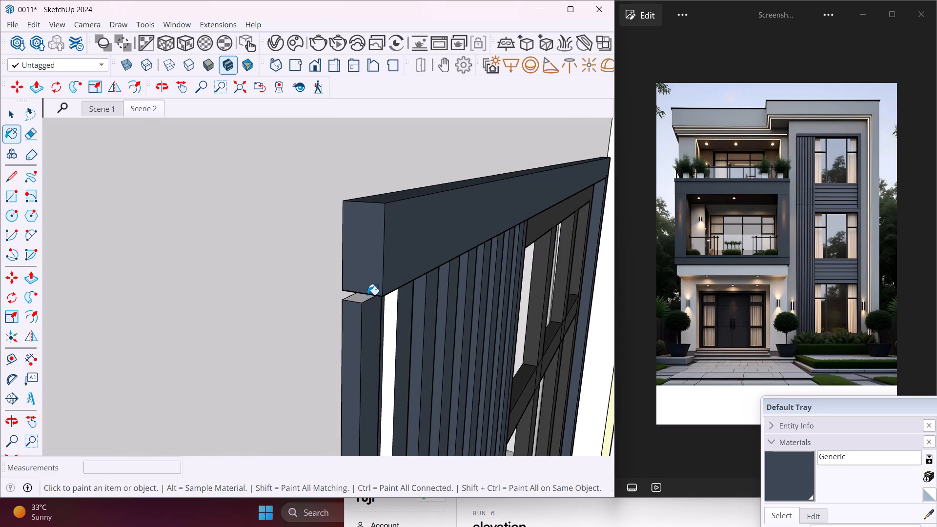
scroll(367, 295, "up", 3)
left_click(365, 297)
left_click(396, 312)
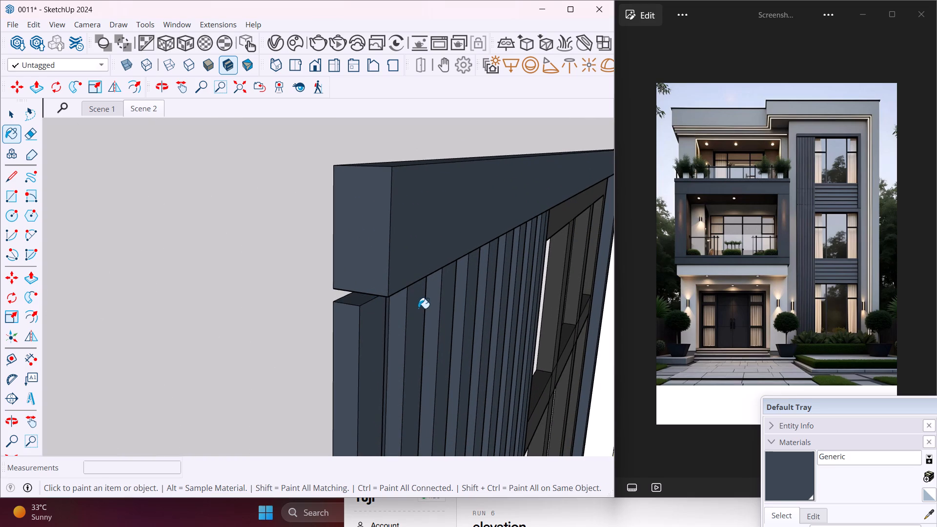
Paint the front and left side faces of the beam and slab edge beneath the top-floor balcony with Generic.
middle_click_drag(419, 308, 370, 258)
middle_click_drag(365, 270, 345, 319)
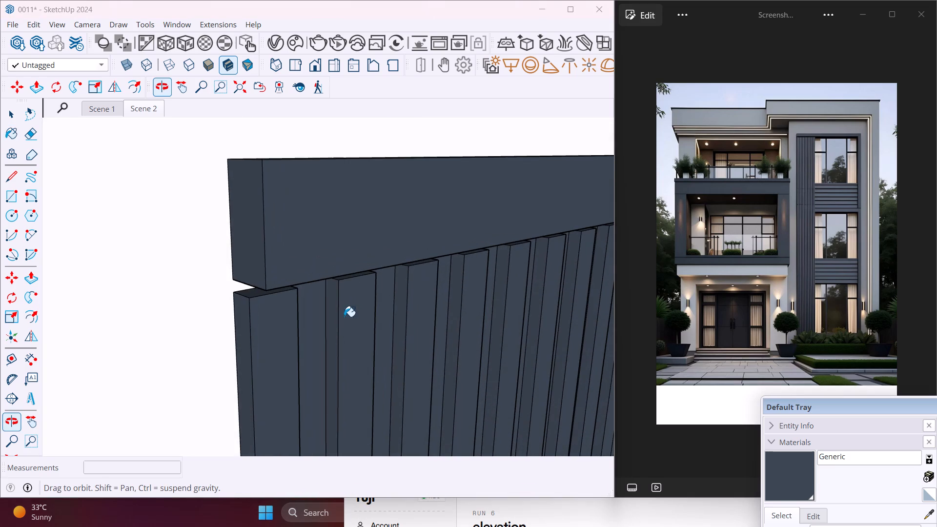
scroll(341, 304, "down", 5)
middle_click_drag(397, 304, 293, 232)
scroll(295, 227, "down", 12)
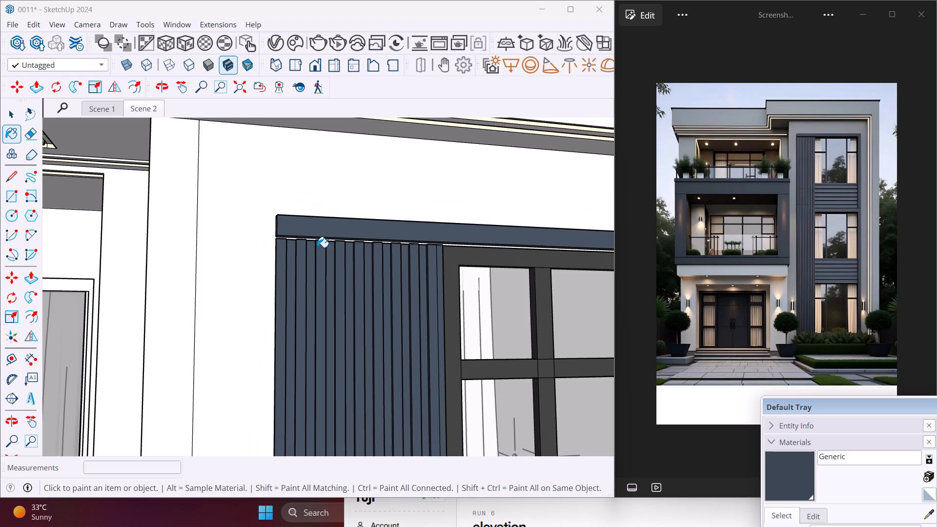
scroll(317, 247, "down", 17)
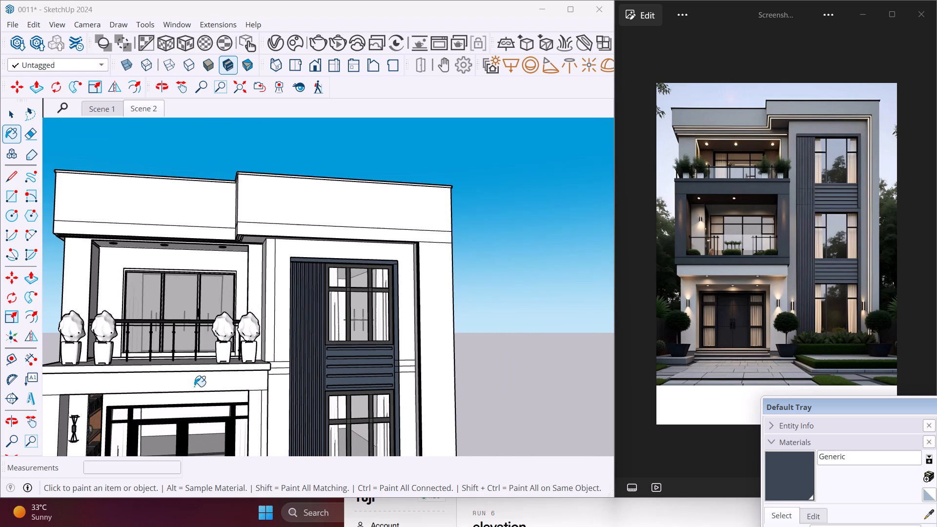
middle_click_drag(198, 382, 284, 368)
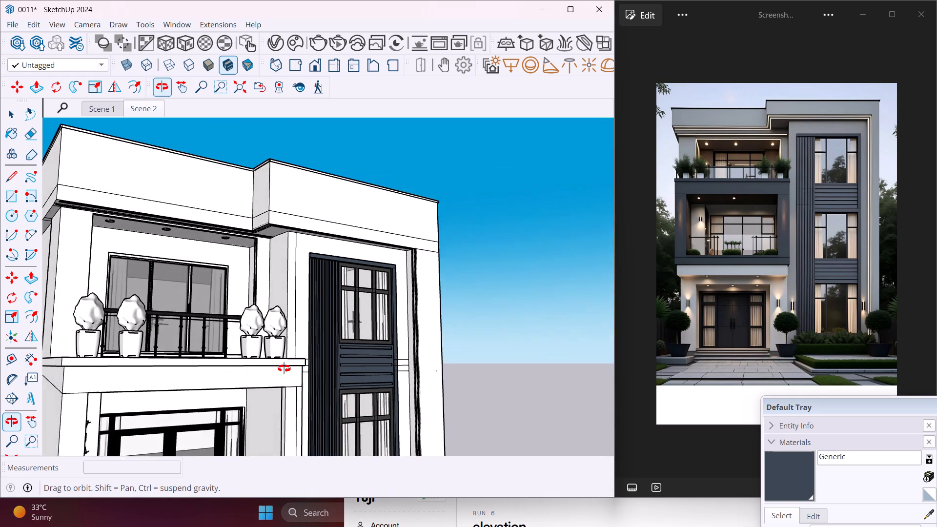
middle_click_drag(284, 368, 307, 357)
left_click(224, 368)
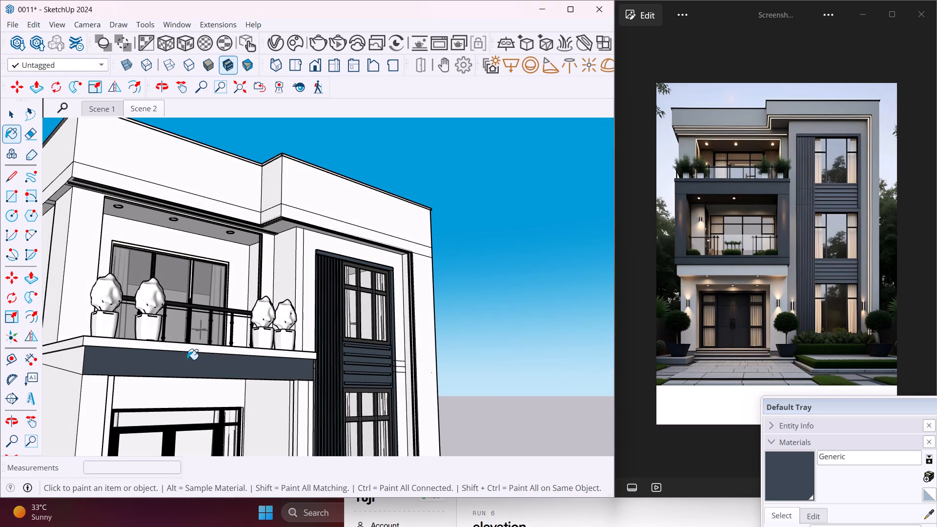
scroll(155, 345, "up", 3)
left_click(155, 345)
middle_click_drag(155, 345, 277, 350)
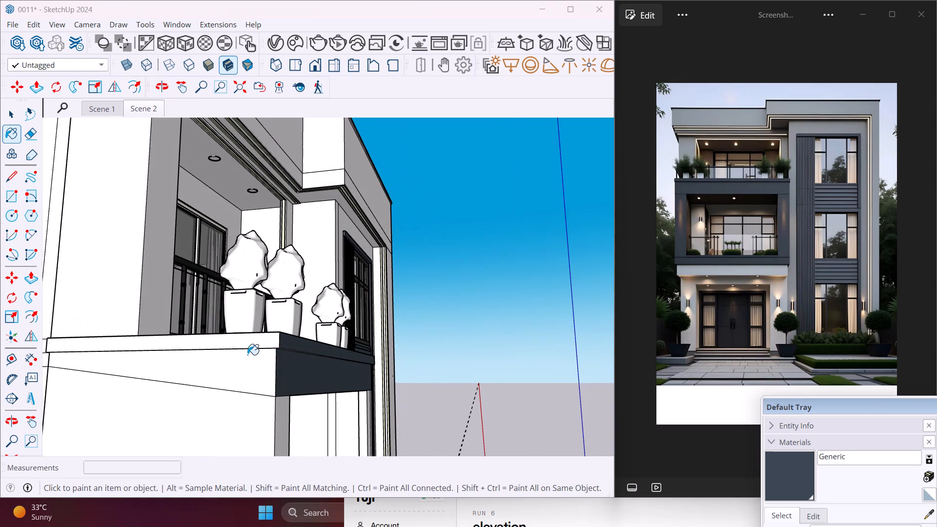
left_click(247, 356)
left_click(249, 346)
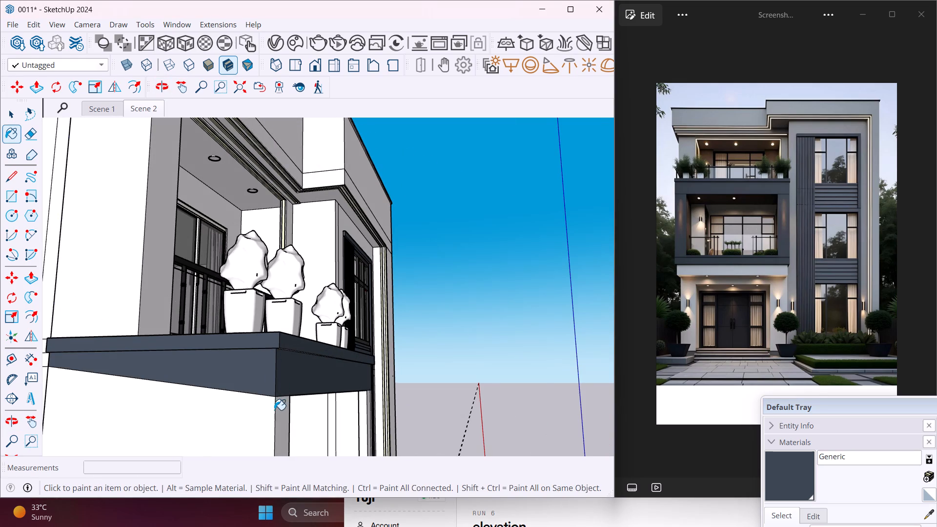
Paint the front, outer side and inner side faces of the left column below the top-floor balcony beam with Generic.
middle_click_drag(274, 410, 237, 402)
left_click(238, 405)
left_click(209, 411)
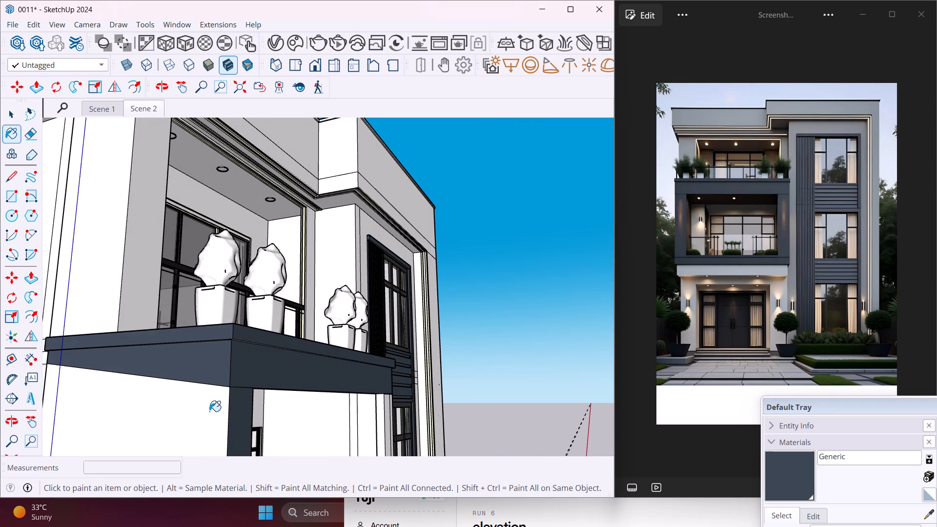
middle_click_drag(241, 408, 19, 376)
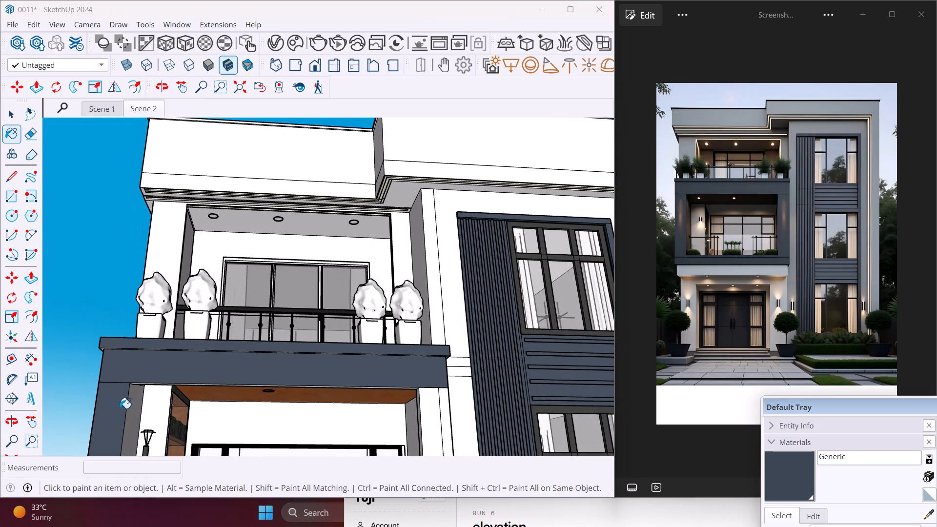
scroll(132, 416, "up", 3)
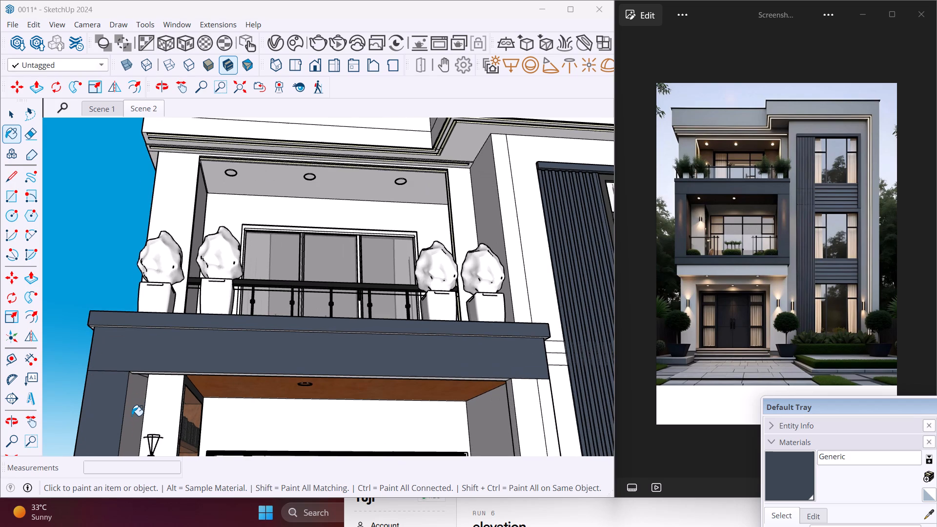
left_click(124, 425)
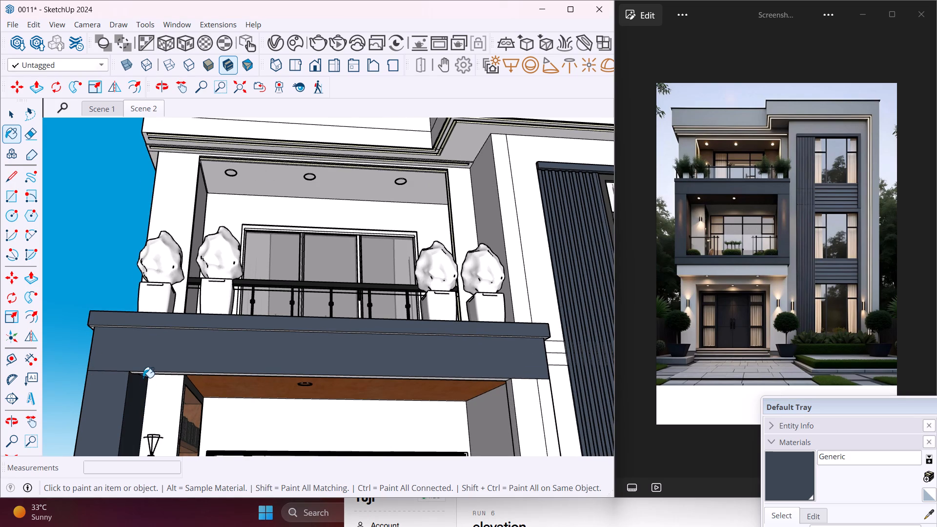
middle_click_drag(143, 378, 186, 311)
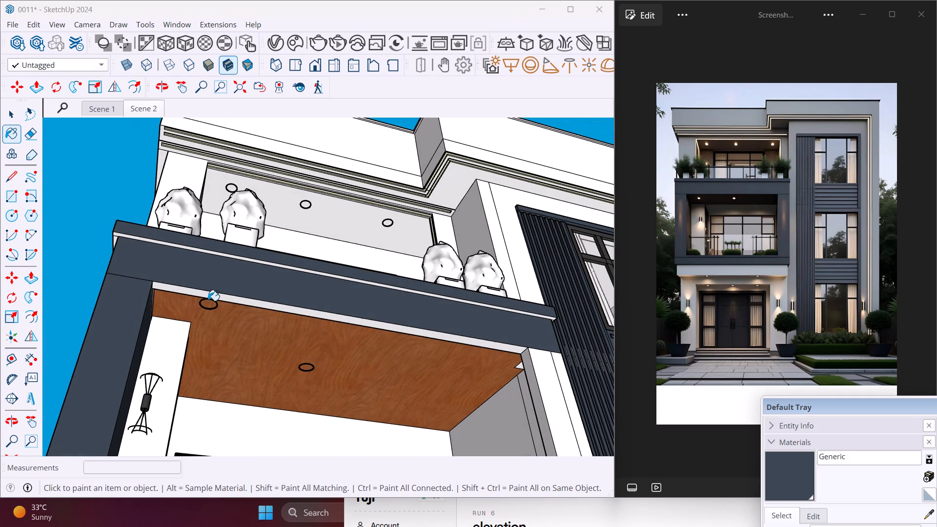
Paint the beam's underside and the thin lip beneath the slab edge below the top-floor balcony with Generic.
left_click(208, 300)
scroll(207, 298, "up", 6)
left_click(206, 298)
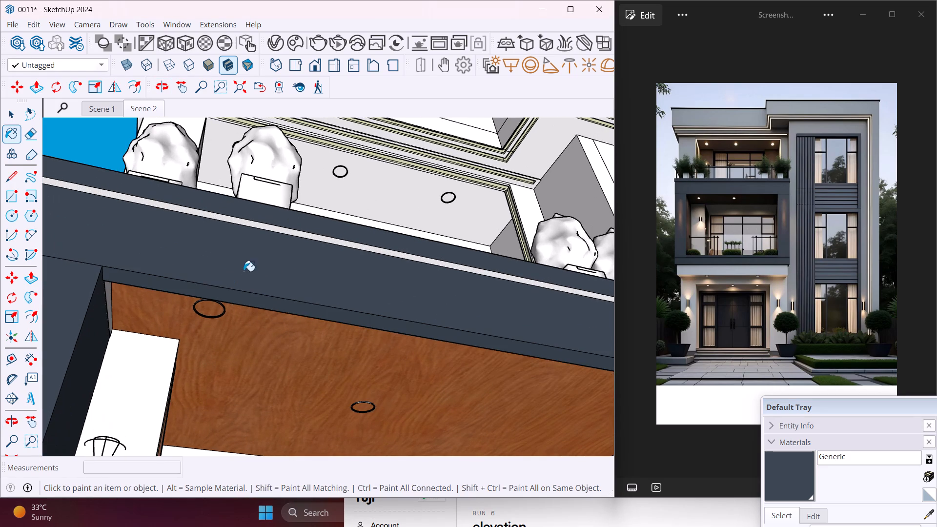
left_click(280, 234)
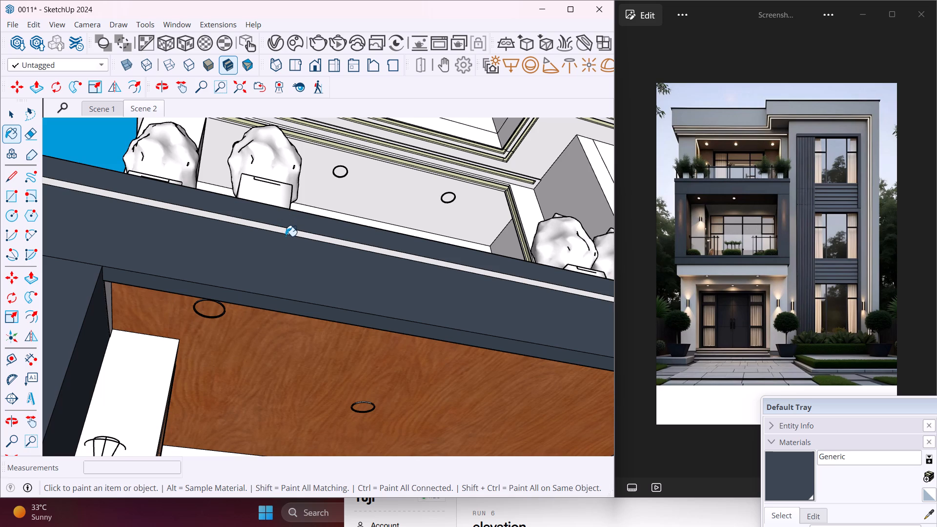
scroll(285, 236, "up", 6)
left_click(286, 228)
middle_click_drag(307, 237, 189, 315)
scroll(189, 312, "down", 16)
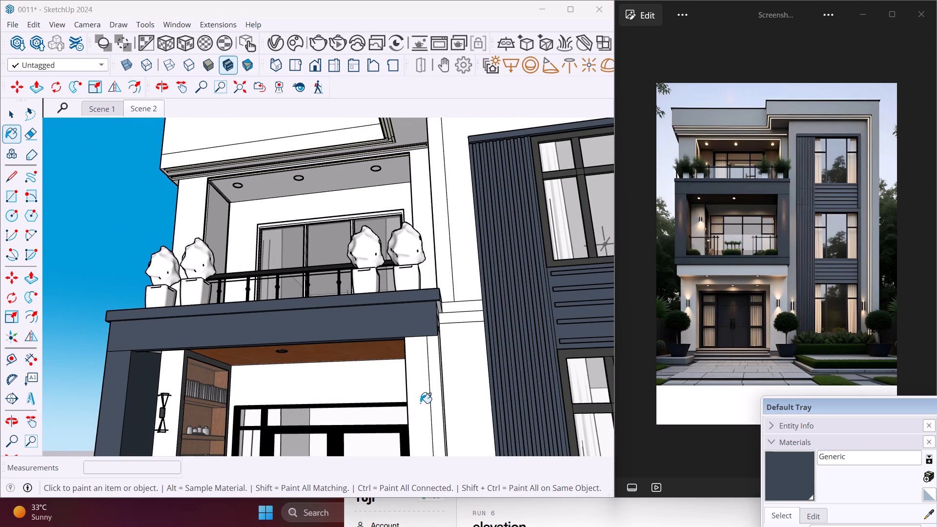
Paint the front faces and outer side of the right column below the top-floor balcony beam with Generic.
left_click(421, 404)
left_click(438, 398)
middle_click_drag(434, 396, 353, 415)
scroll(396, 378, "up", 3)
left_click(390, 370)
Paint the right end faces of the beam and slab edge below the top-floor balcony, including the lip underside, with Generic.
left_click(388, 301)
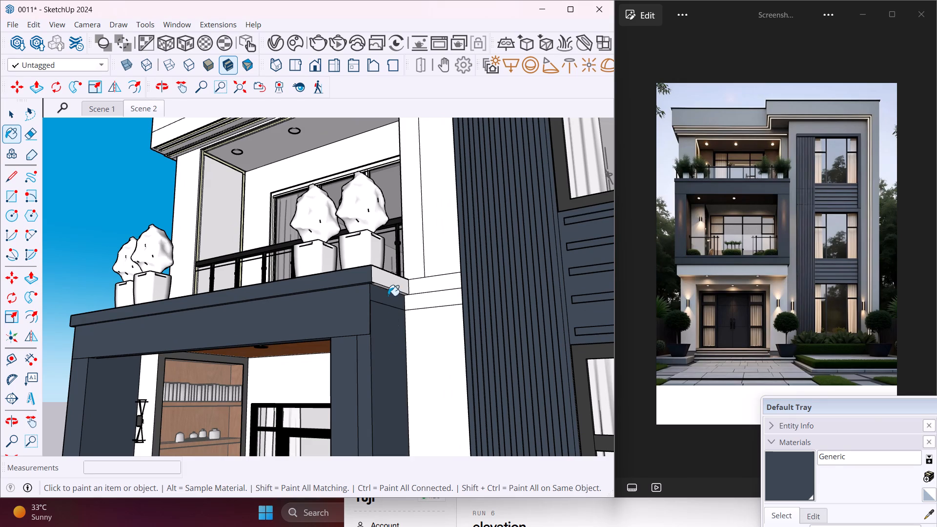
left_click(391, 275)
scroll(385, 285, "up", 3)
middle_click_drag(385, 285, 416, 244)
left_click(404, 263)
scroll(354, 277, "down", 9)
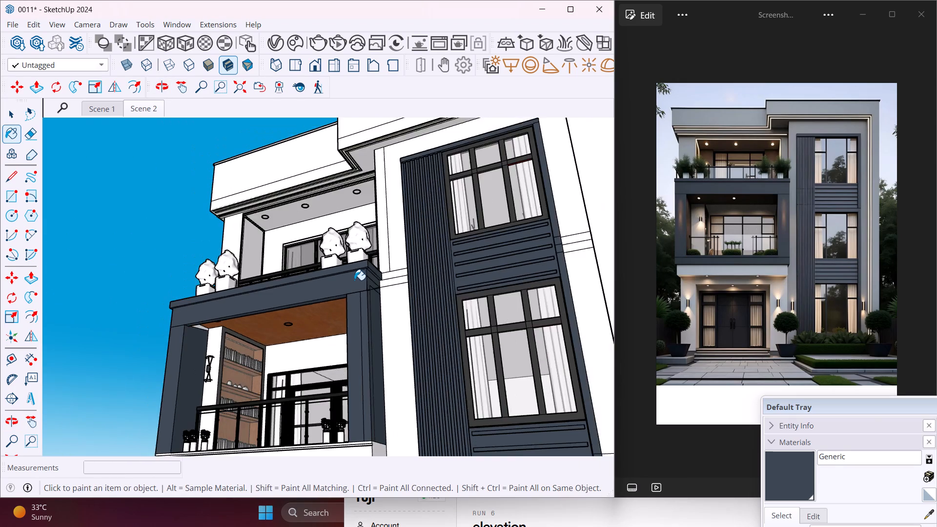
Paint the white strip at the inner top corner between the left column and the timber ceiling with Generic.
scroll(354, 280, "down", 6)
scroll(238, 322, "up", 11)
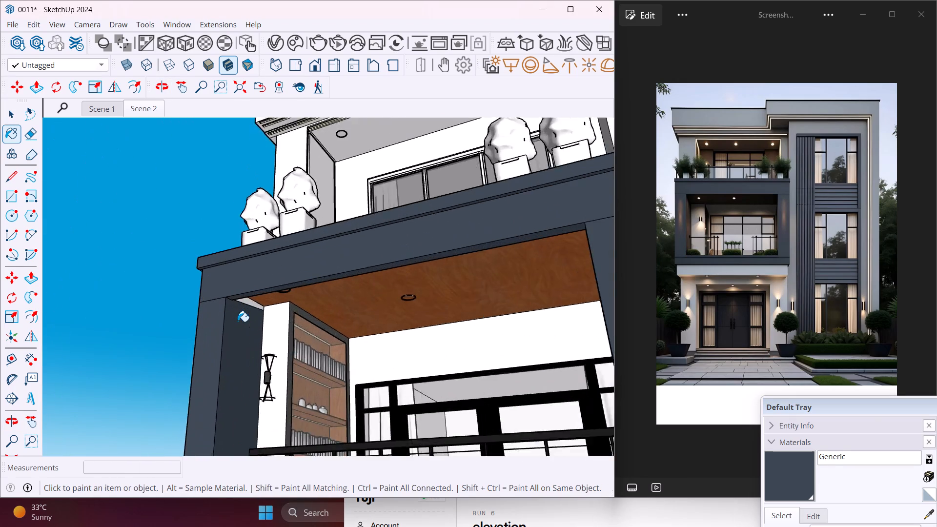
scroll(238, 322, "up", 6)
left_click(260, 279)
Paint the middle balcony floor slab's left side and front face, plus its projecting trim and trim underside, with Generic.
scroll(216, 316, "down", 10)
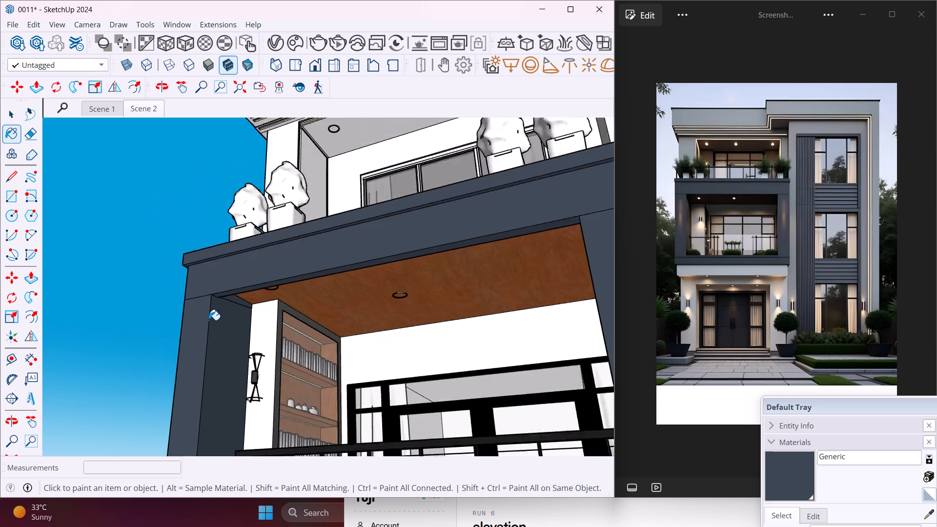
scroll(209, 320, "down", 14)
middle_click_drag(218, 378, 250, 395)
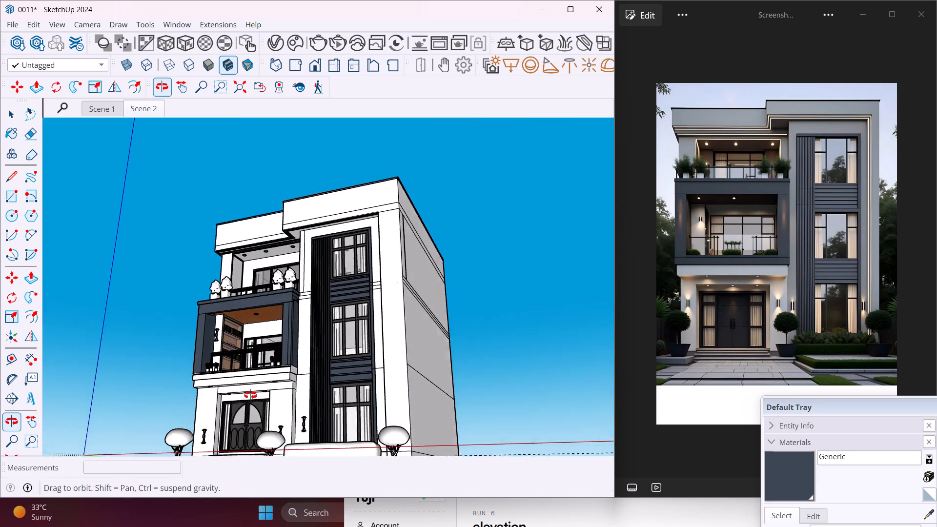
middle_click_drag(250, 395, 413, 499)
scroll(209, 408, "up", 6)
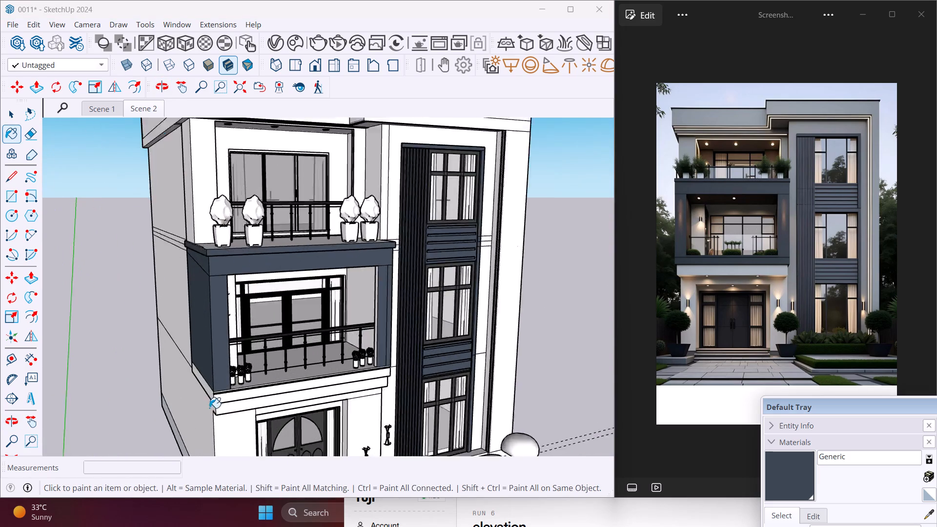
scroll(209, 408, "up", 10)
left_click(209, 354)
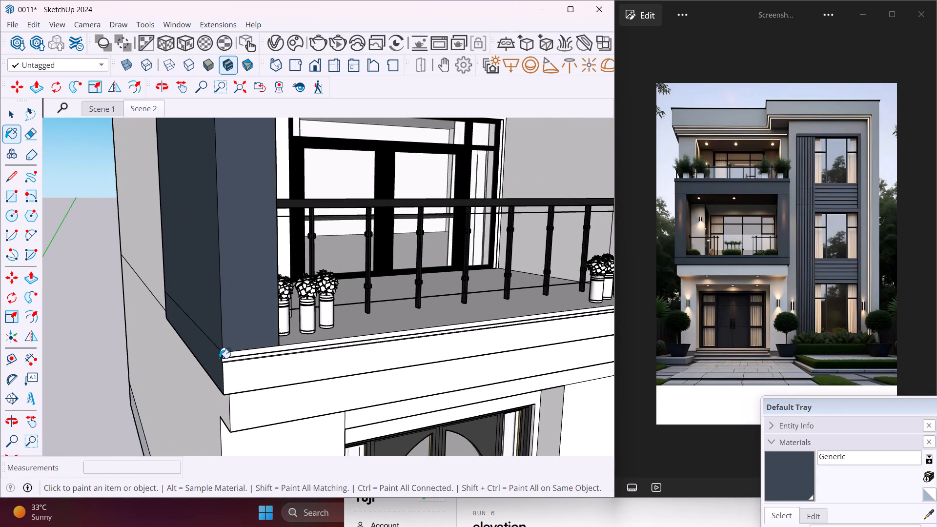
scroll(244, 361, "up", 6)
left_click(250, 353)
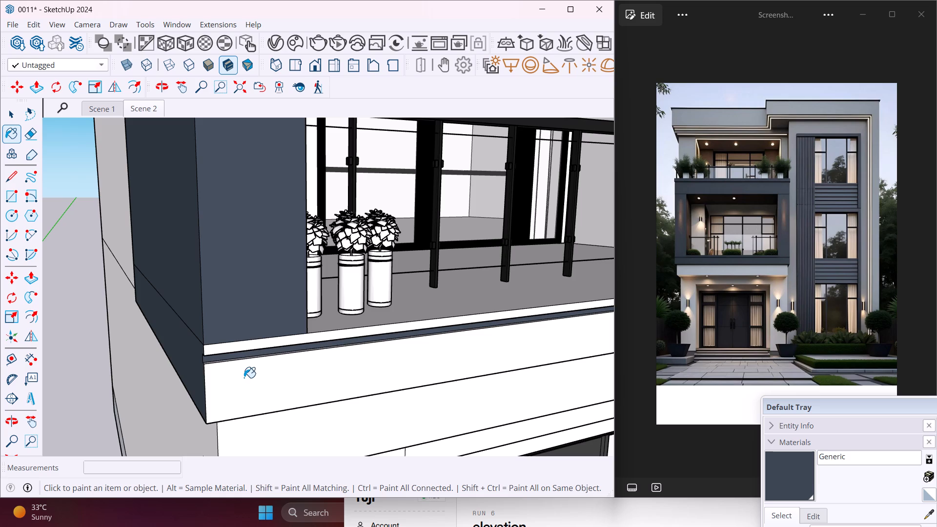
left_click(244, 378)
scroll(241, 362, "up", 8)
left_click(237, 354)
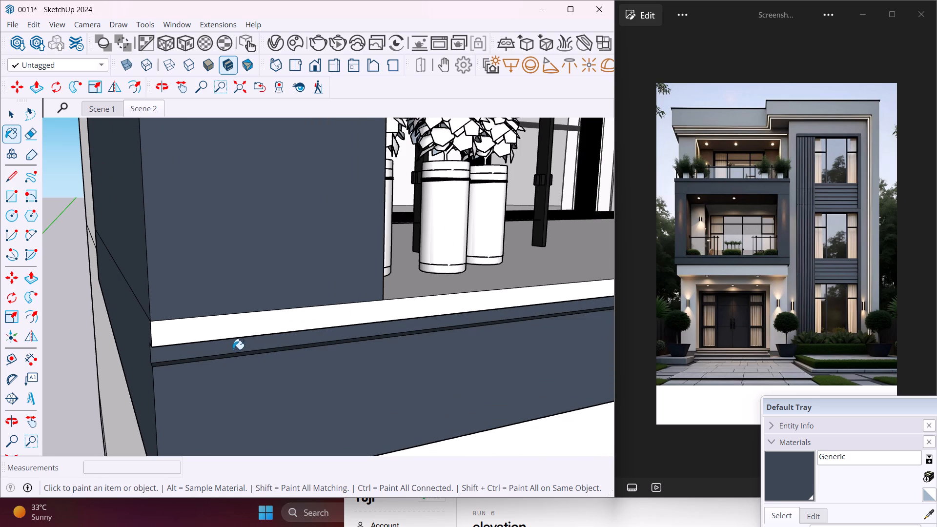
Paint the recessed strip above the middle balcony's front trim and the trim's top ledge with Generic.
middle_click_drag(232, 349, 318, 286)
scroll(295, 272, "up", 4)
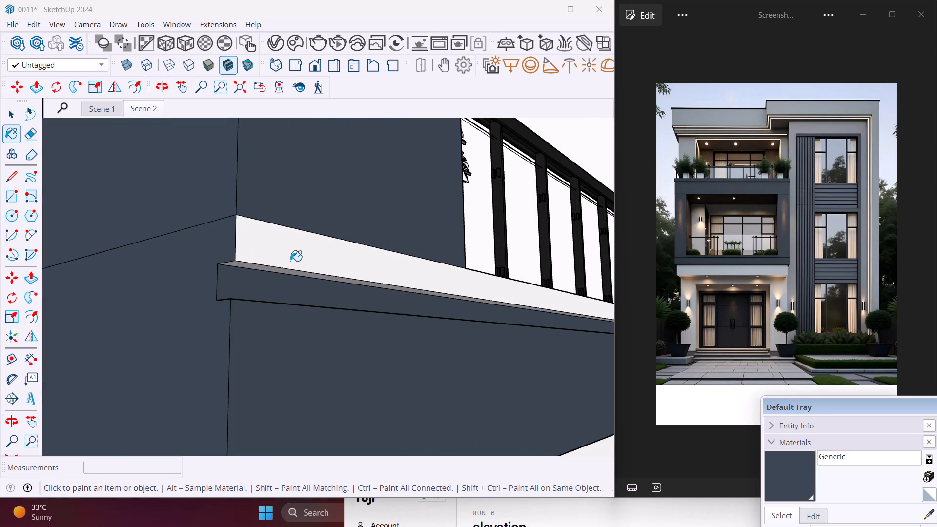
left_click(290, 261)
scroll(261, 279, "up", 4)
left_click(259, 265)
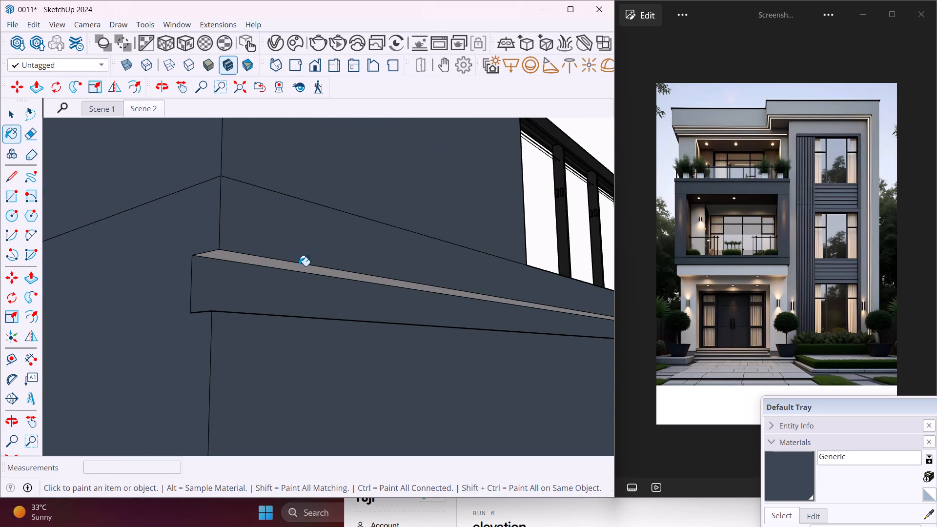
scroll(286, 272, "up", 4)
left_click(285, 264)
Paint the inner side and rear-facing faces of the middle balcony's right column with Generic.
middle_click_drag(276, 277, 157, 321)
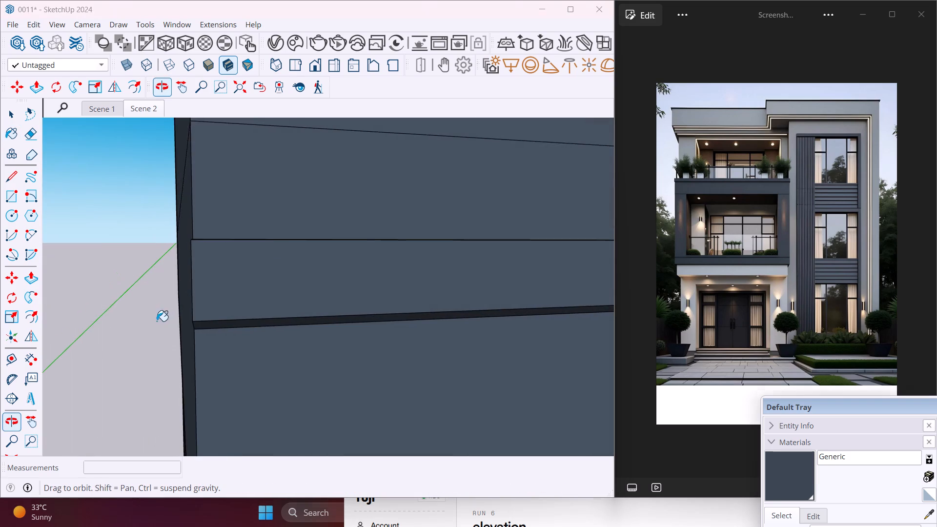
scroll(253, 261, "down", 20)
scroll(253, 261, "down", 7)
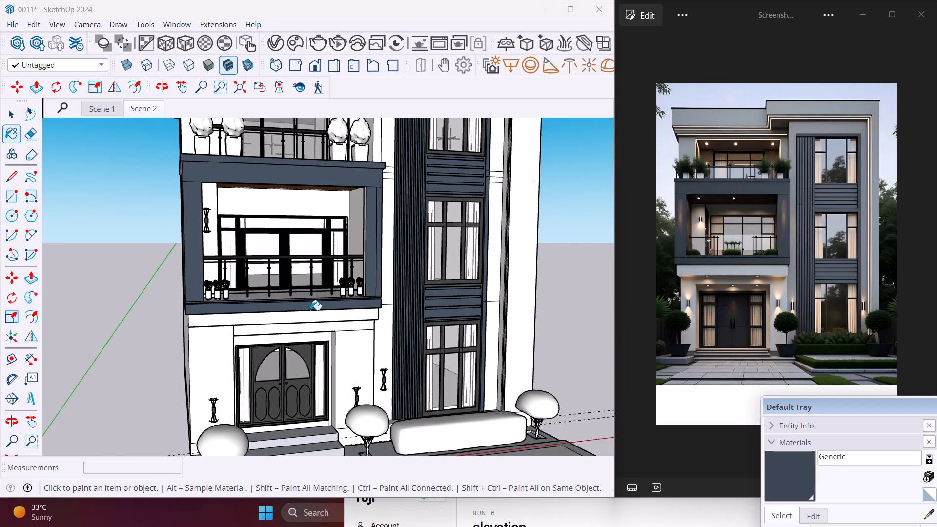
scroll(355, 308, "up", 9)
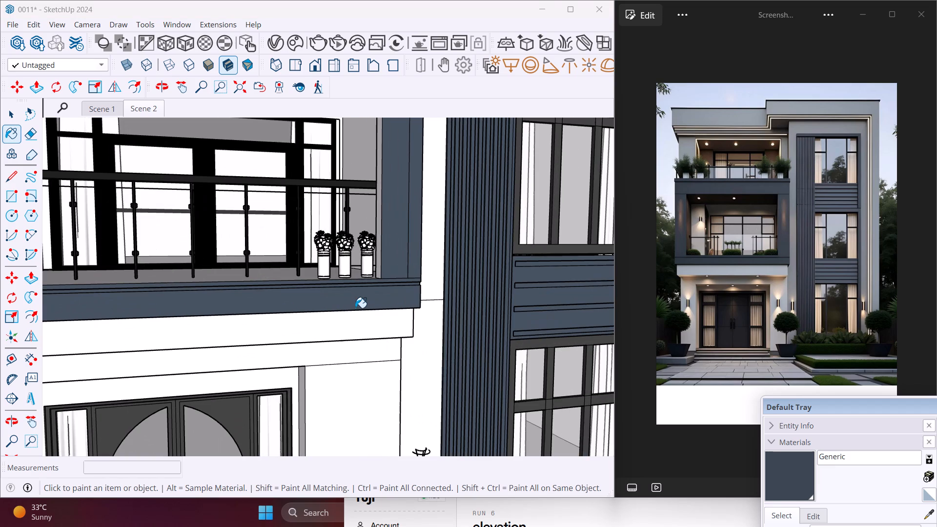
middle_click_drag(355, 308, 440, 334)
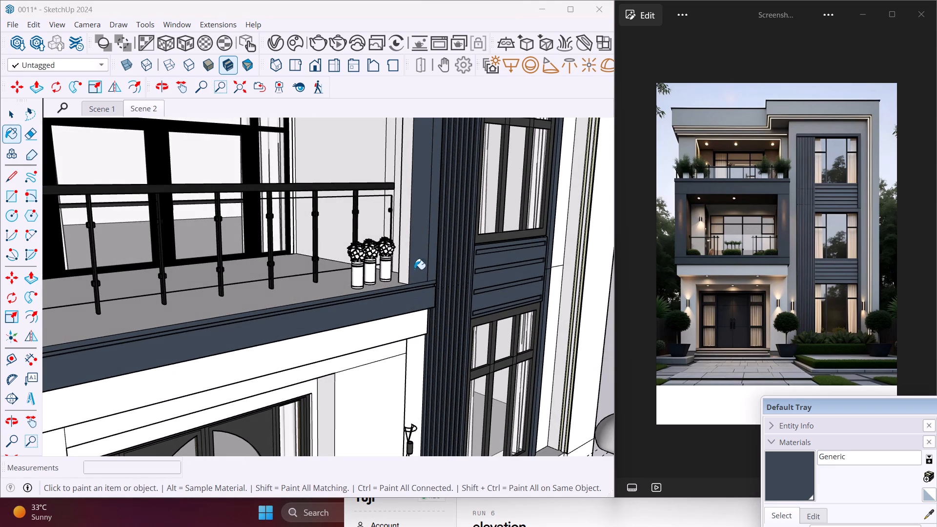
scroll(419, 246, "up", 5)
left_click(396, 232)
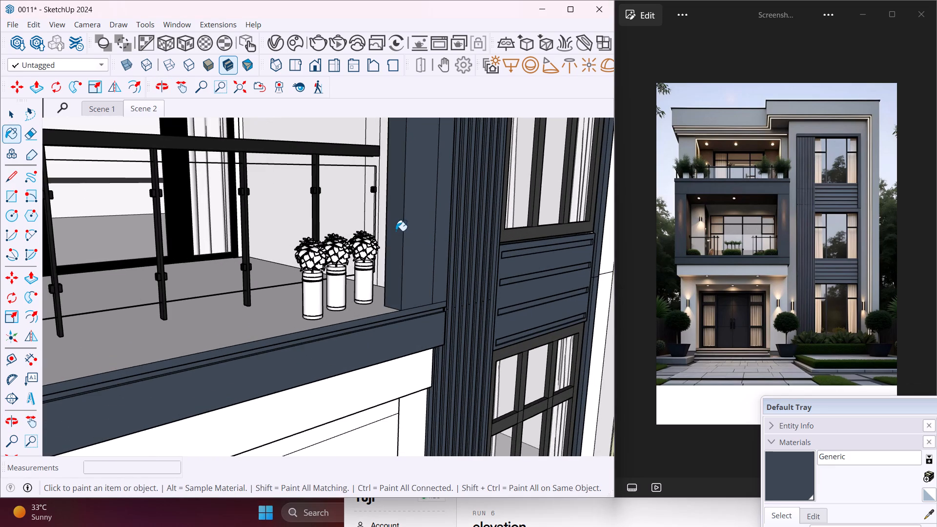
middle_click_drag(400, 231, 524, 261)
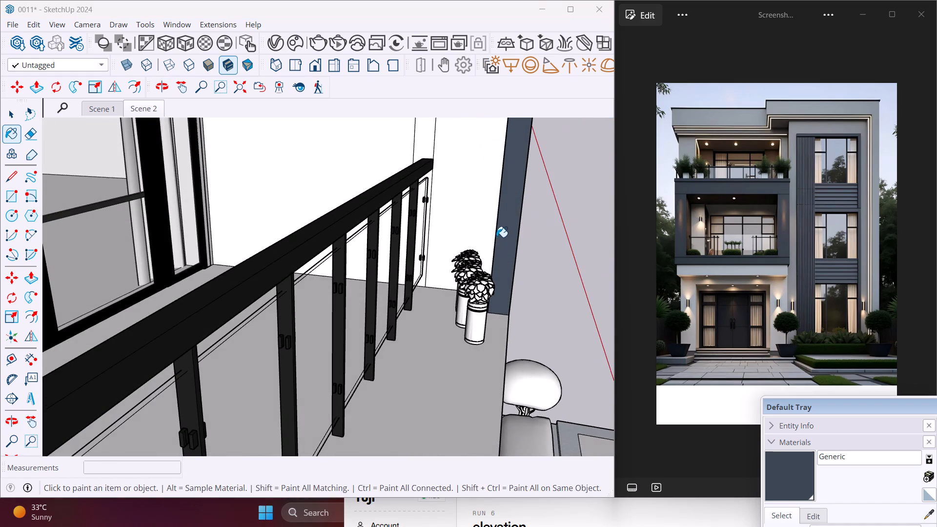
scroll(500, 229, "up", 6)
middle_click_drag(499, 229, 537, 234)
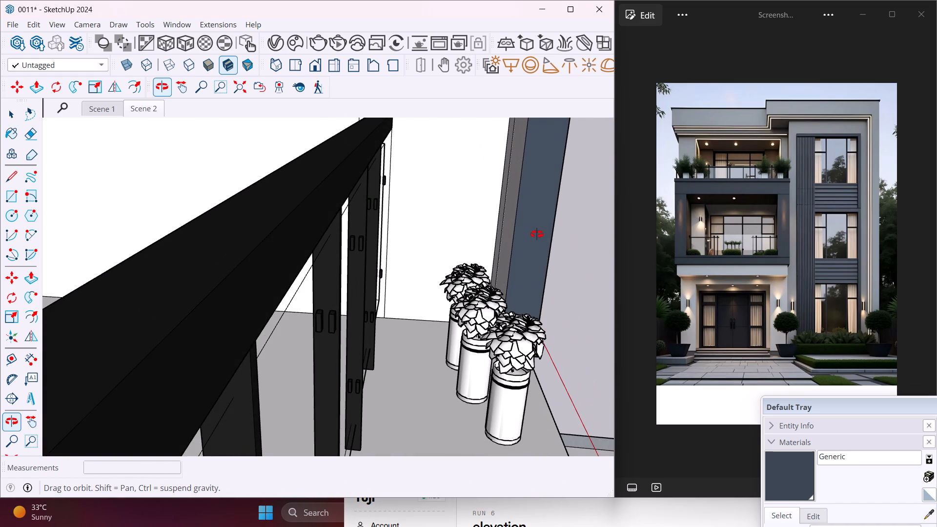
middle_click_drag(537, 234, 537, 235)
left_click(509, 228)
left_click(502, 210)
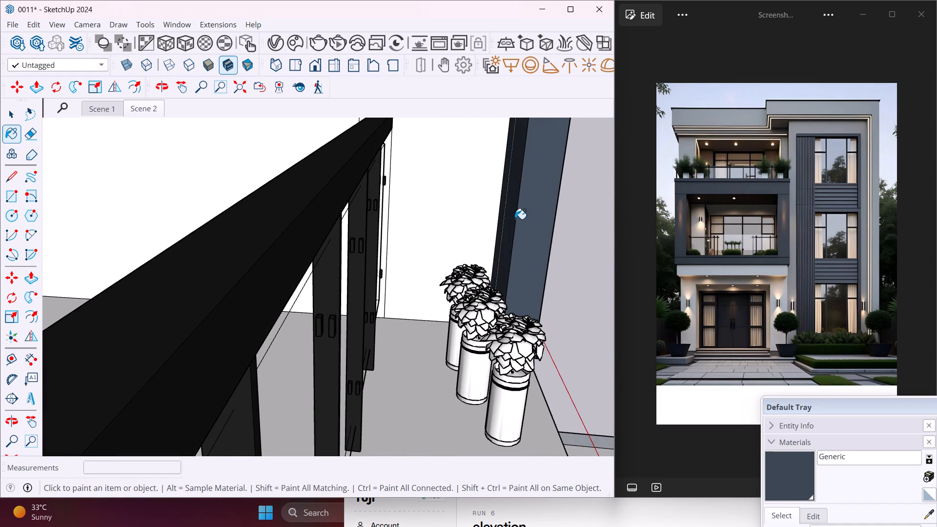
Examine the painted balcony frame and window column from several angles for unpainted faces.
middle_click_drag(515, 219, 376, 243)
scroll(377, 229, "down", 19)
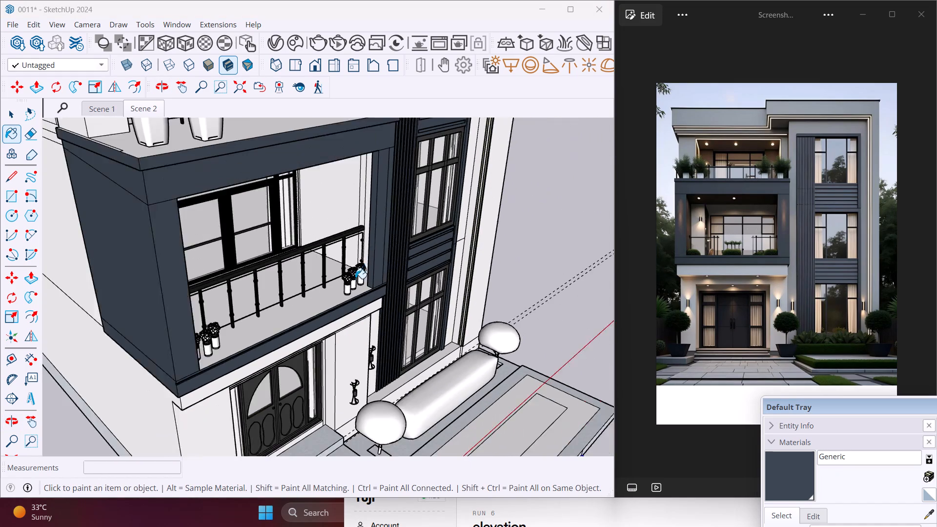
scroll(355, 279, "down", 1)
scroll(207, 346, "up", 3)
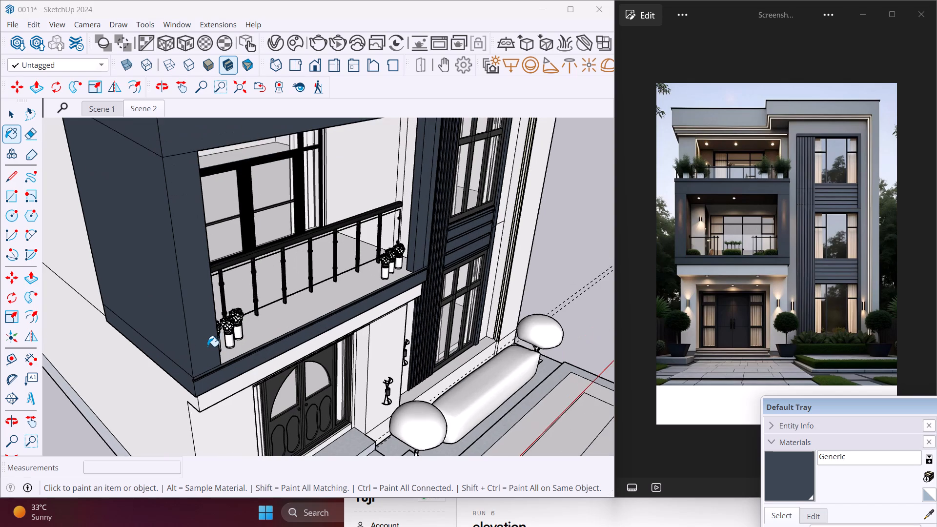
scroll(207, 346, "up", 1)
middle_click_drag(207, 346, 178, 324)
scroll(178, 324, "down", 2)
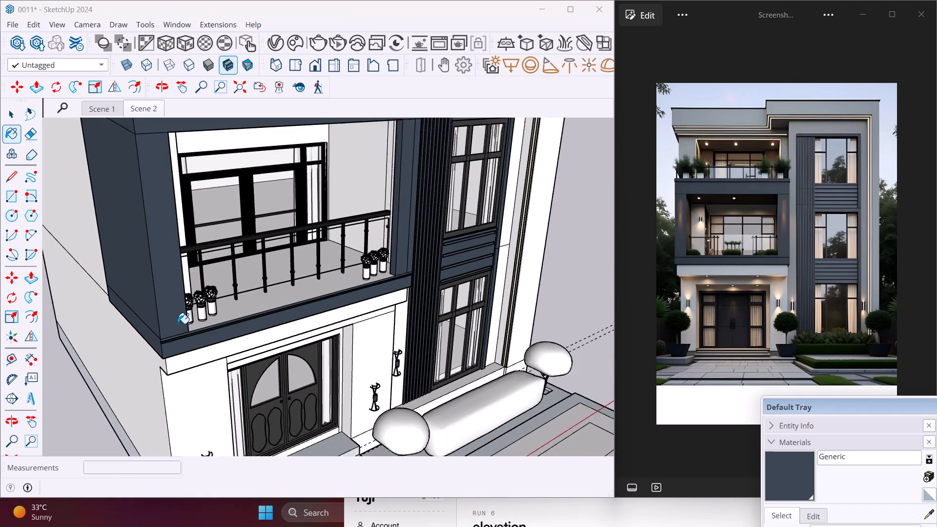
scroll(178, 324, "down", 9)
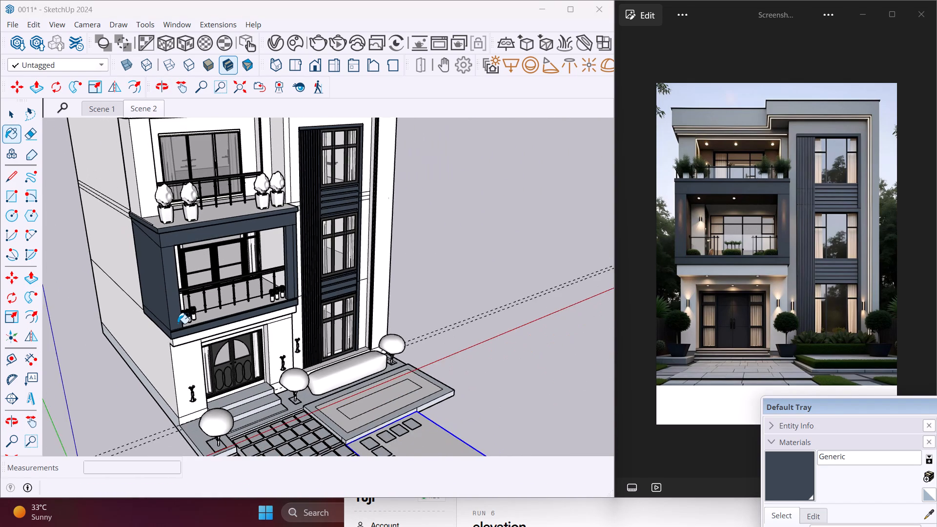
scroll(178, 324, "down", 2)
scroll(313, 209, "down", 1)
Paint the thin edge between the top window's frame and the horizontal cladding beneath it with Generic.
scroll(313, 209, "up", 9)
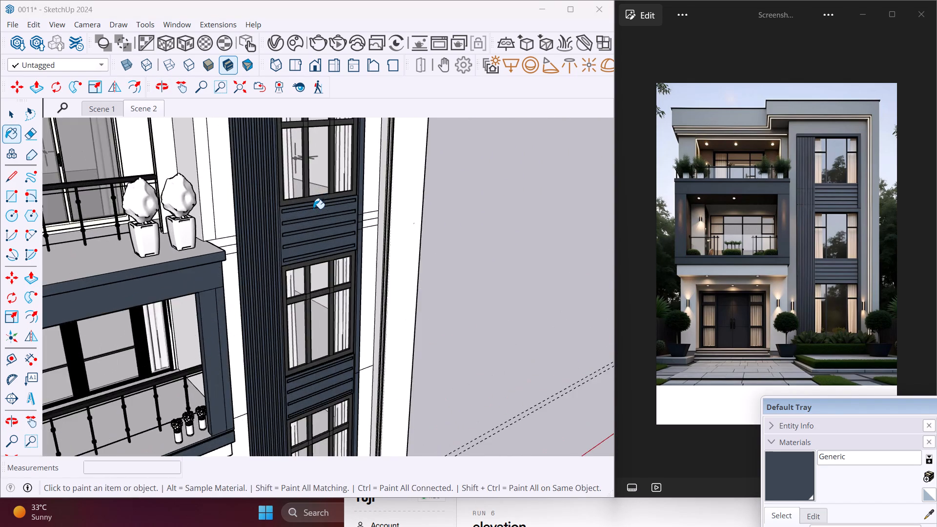
scroll(313, 209, "up", 10)
left_click(297, 181)
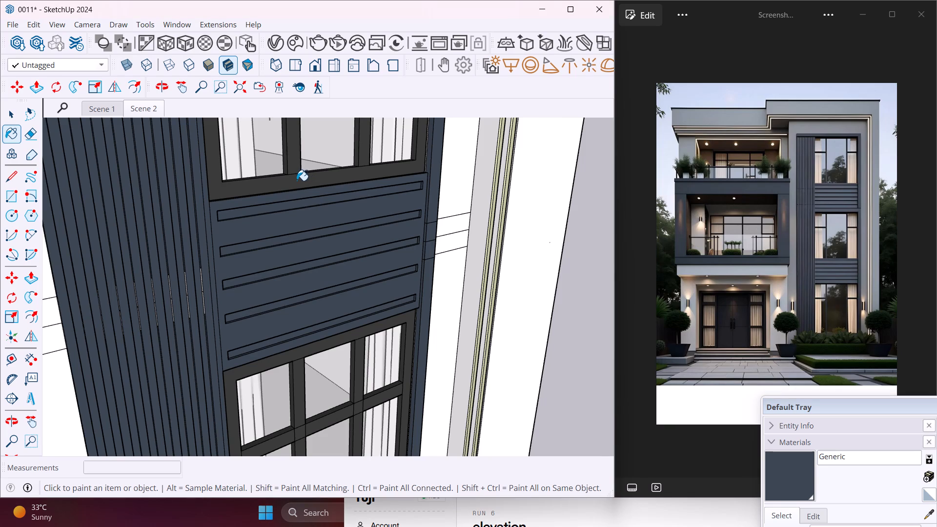
scroll(297, 177, "up", 4)
double_click(295, 177)
Paint the left side and top faces of the parapet cap on the roof above the top-floor balcony with Generic.
scroll(295, 177, "down", 6)
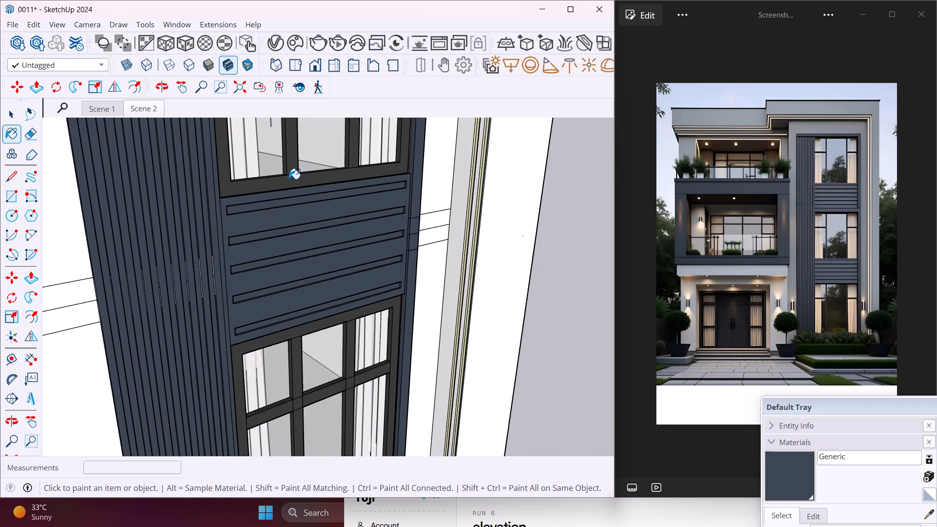
scroll(289, 179, "down", 16)
scroll(265, 201, "up", 1)
scroll(265, 201, "down", 7)
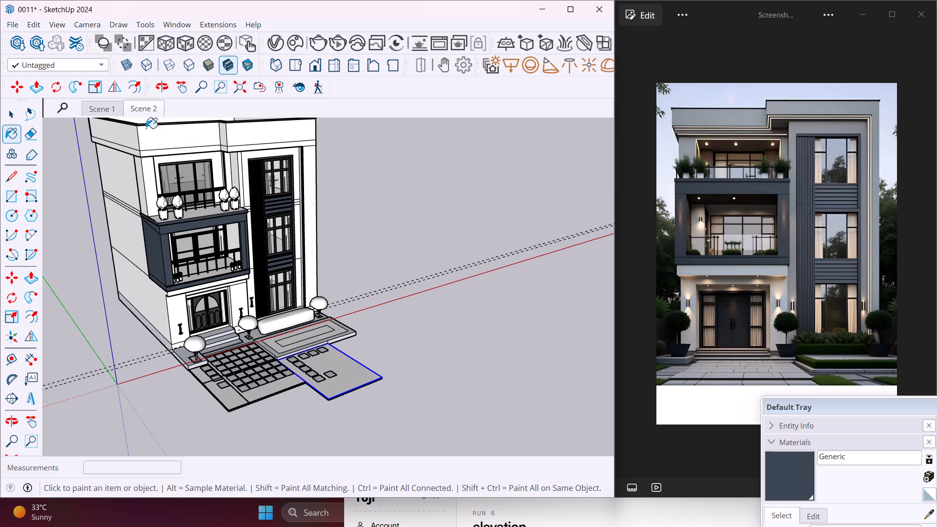
middle_click_drag(145, 128, 381, 217)
scroll(222, 282, "up", 1)
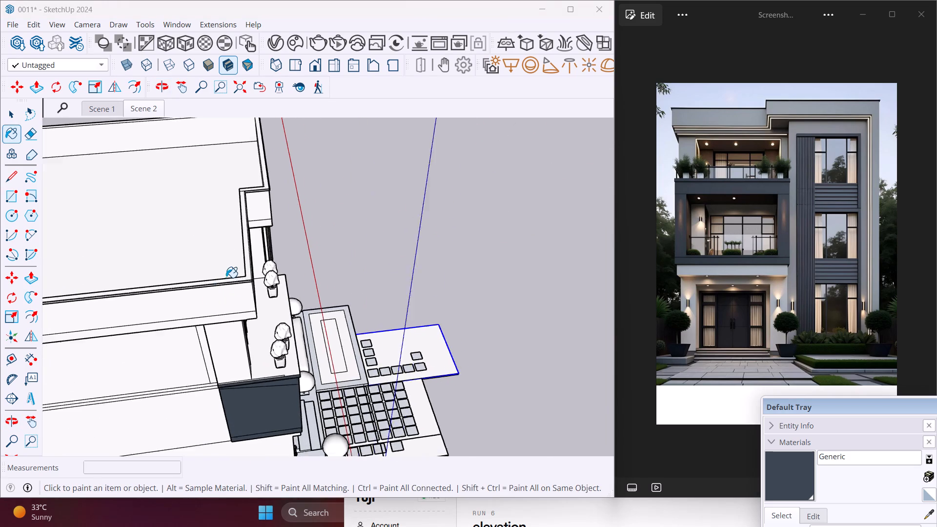
scroll(226, 278, "up", 6)
middle_click_drag(226, 278, 228, 222)
scroll(269, 184, "up", 2)
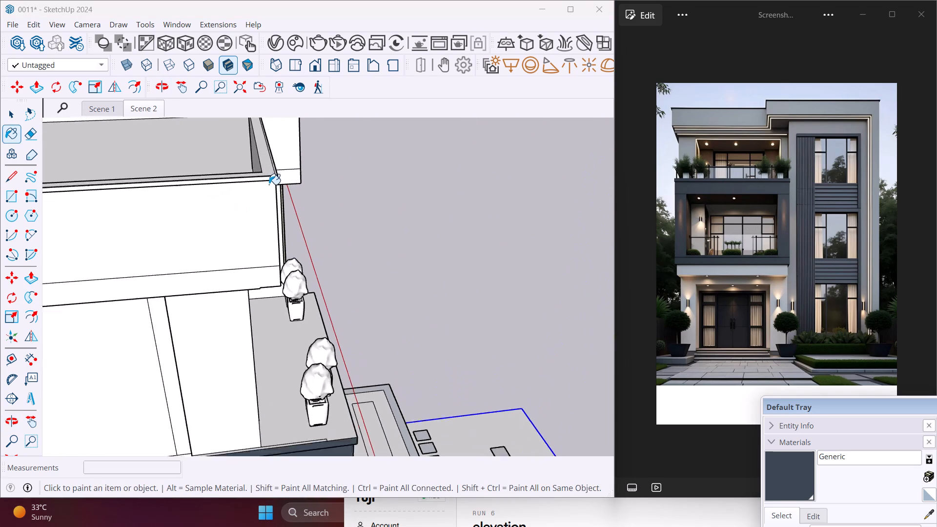
scroll(269, 184, "up", 9)
left_click(256, 170)
scroll(298, 163, "up", 4)
left_click(254, 181)
left_click(244, 149)
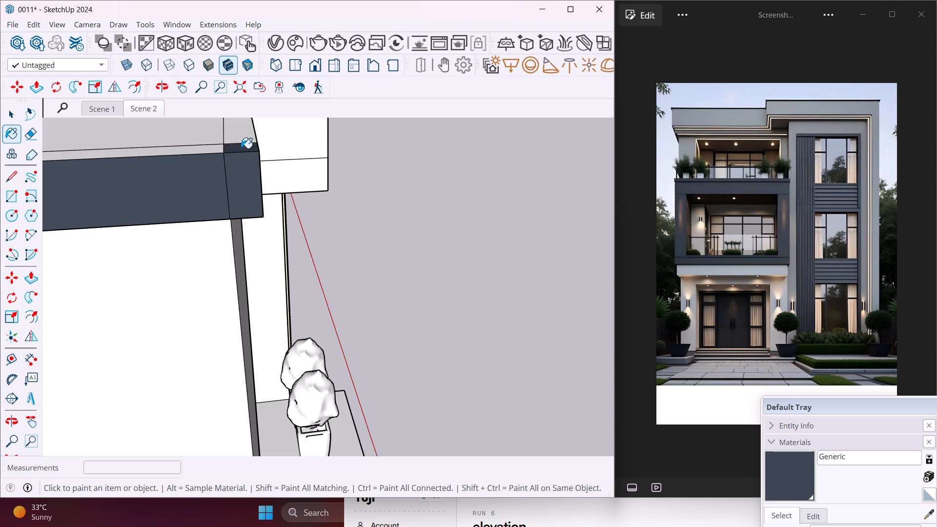
left_click(208, 152)
left_click(237, 139)
Paint the front corner and long front face of the parapet cap above the top-floor balcony with Generic.
middle_click_drag(255, 145, 227, 155)
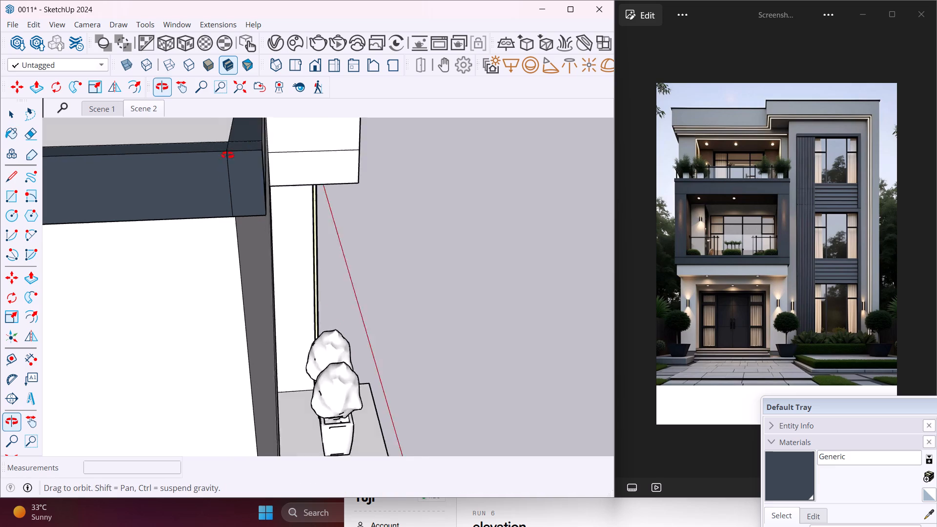
middle_click_drag(227, 155, 93, 191)
left_click(315, 157)
left_click(362, 144)
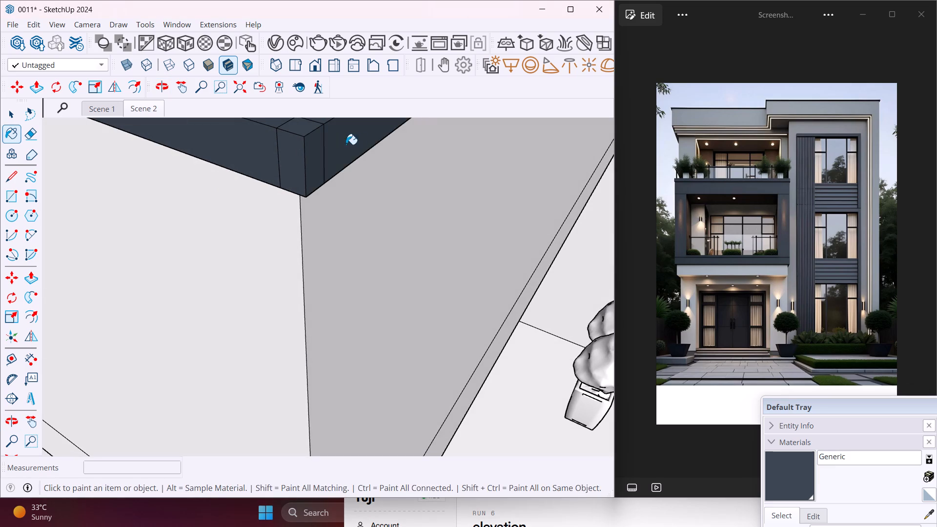
Paint the front face and thin top strip of the parapet cap's short return between the balcony and window-column sections with Generic.
middle_click_drag(346, 144, 224, 184)
scroll(211, 183, "down", 19)
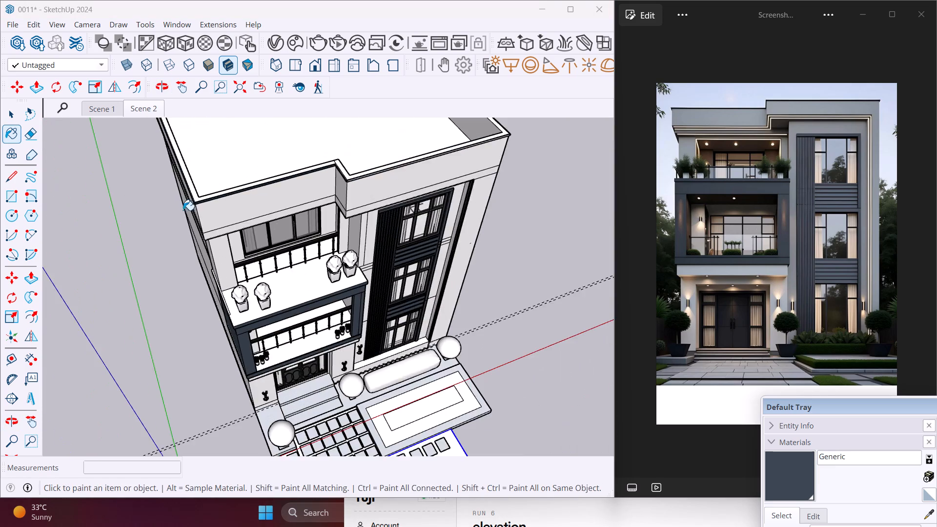
scroll(183, 210, "down", 4)
scroll(309, 187, "up", 13)
middle_click_drag(309, 187, 363, 172)
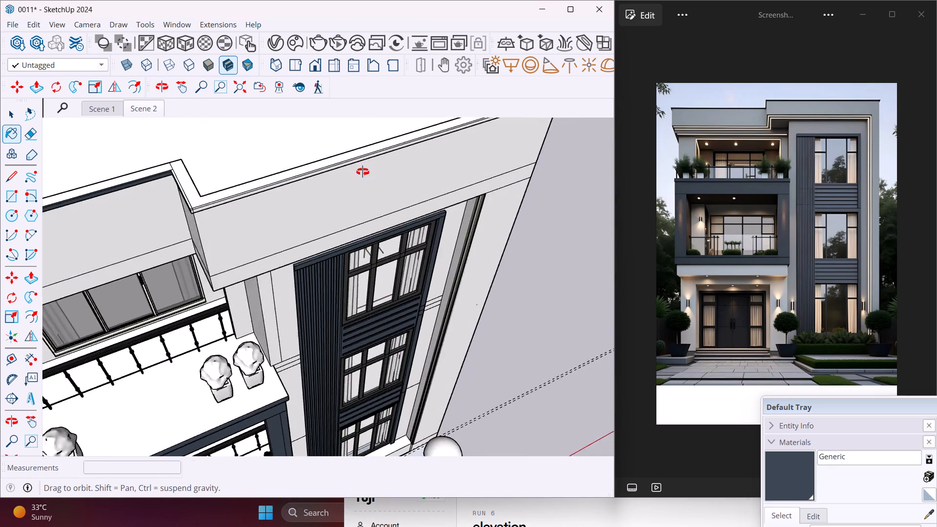
middle_click_drag(363, 172, 475, 127)
scroll(304, 145, "up", 3)
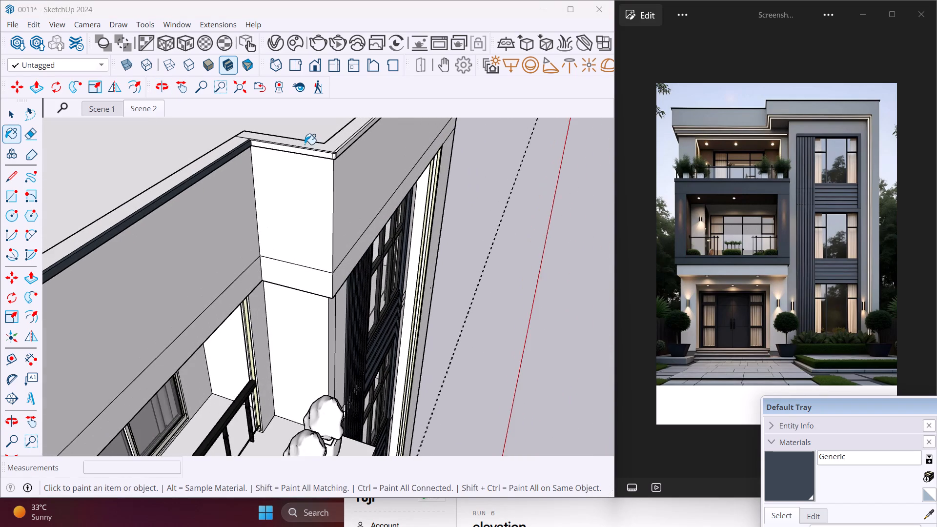
scroll(305, 144, "up", 7)
left_click(299, 158)
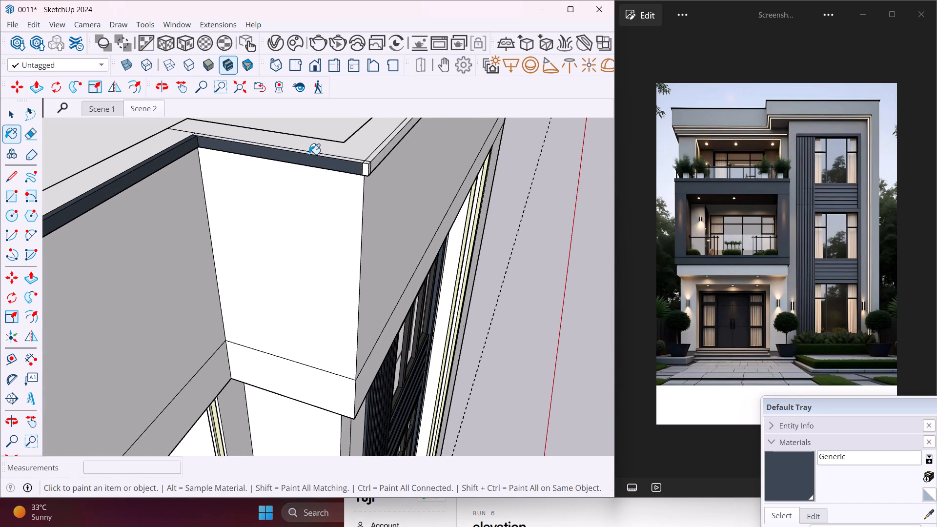
scroll(309, 154, "up", 7)
left_click(371, 161)
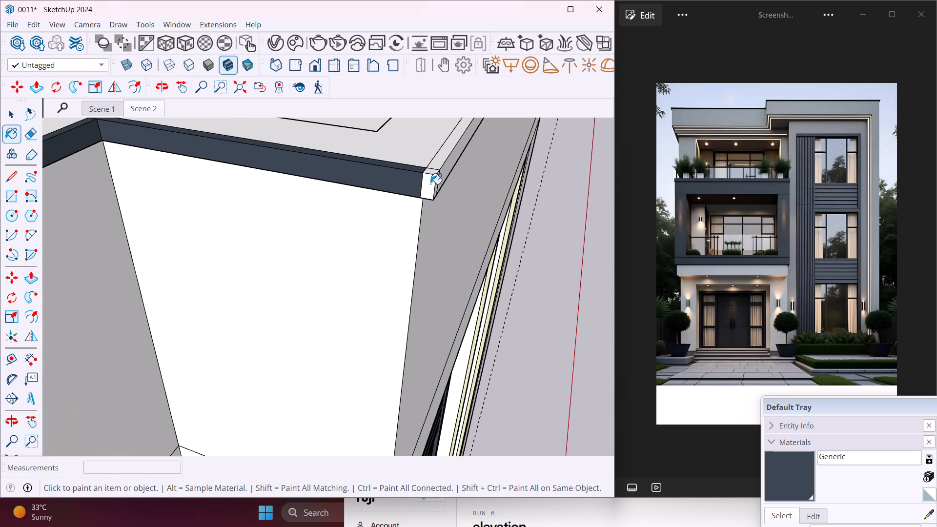
Paint the return's outer corner faces and the long front and top faces of the parapet cap above the window column with Generic.
left_click(431, 184)
left_click(431, 171)
left_click(438, 186)
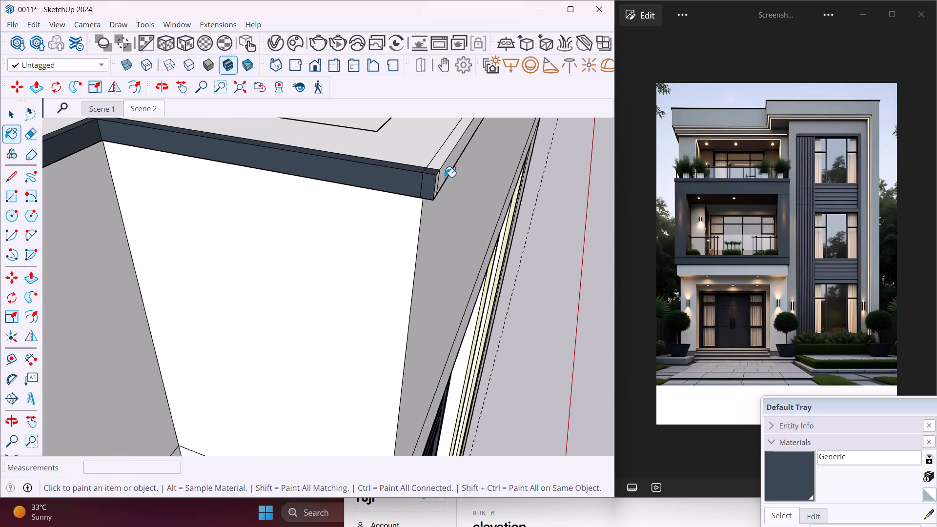
left_click(445, 177)
middle_click_drag(445, 177, 354, 174)
left_click(421, 202)
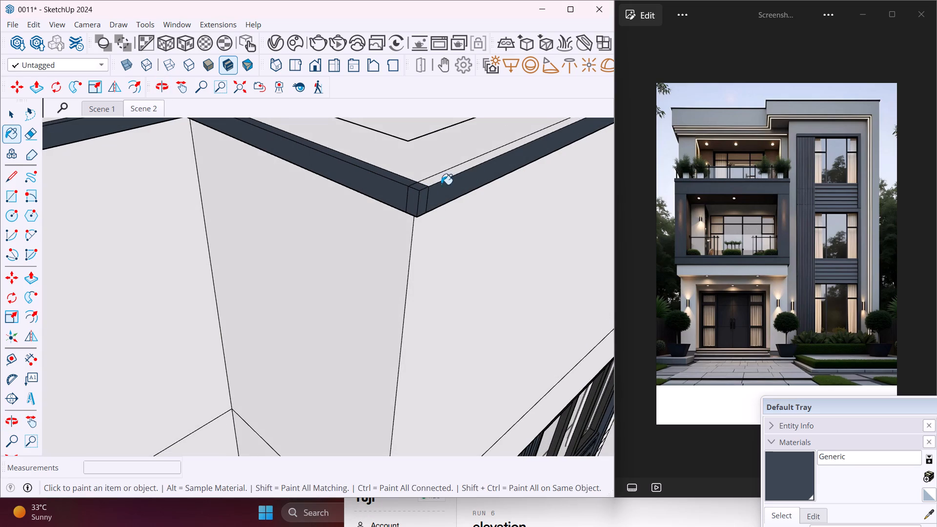
left_click(441, 180)
scroll(395, 192, "down", 20)
scroll(395, 192, "down", 1)
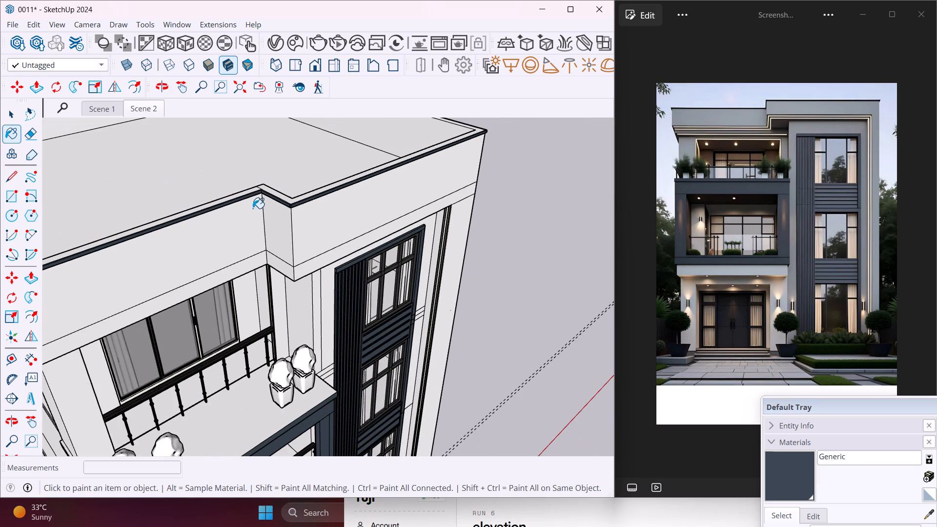
Paint the side, top and corner faces of the parapet cap at the far front corner beyond the window column with Generic.
middle_click_drag(423, 186, 301, 160)
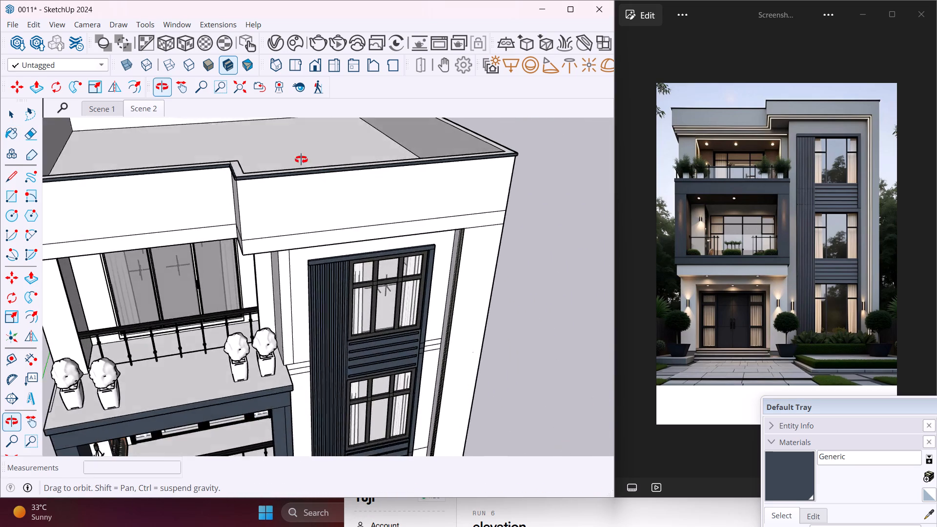
middle_click_drag(301, 160, 295, 155)
scroll(295, 155, "down", 3)
middle_click_drag(456, 160, 326, 154)
scroll(447, 169, "up", 9)
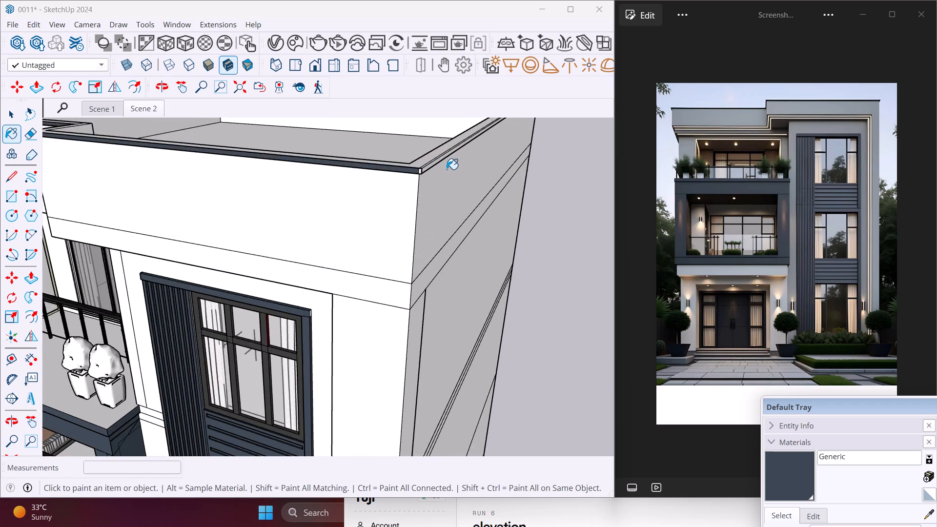
scroll(447, 169, "up", 2)
left_click(419, 169)
scroll(414, 169, "up", 7)
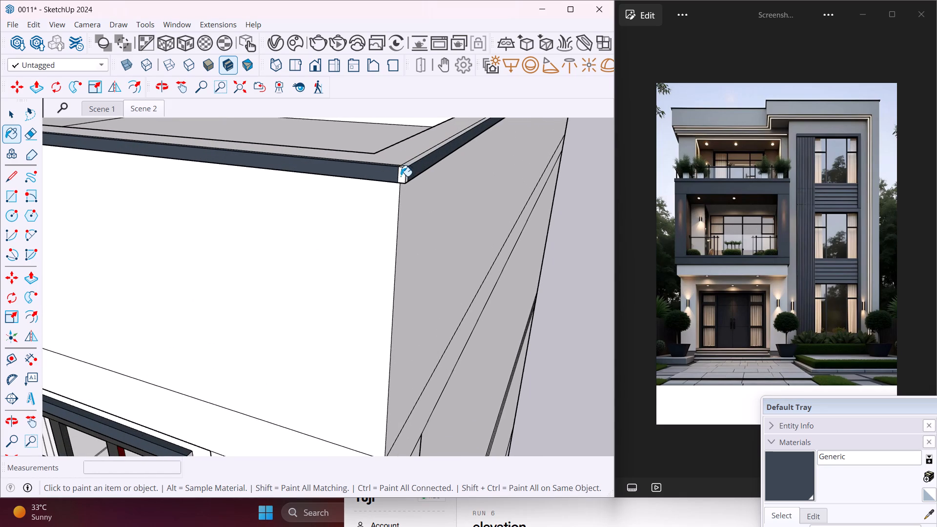
left_click(396, 177)
scroll(402, 177, "up", 7)
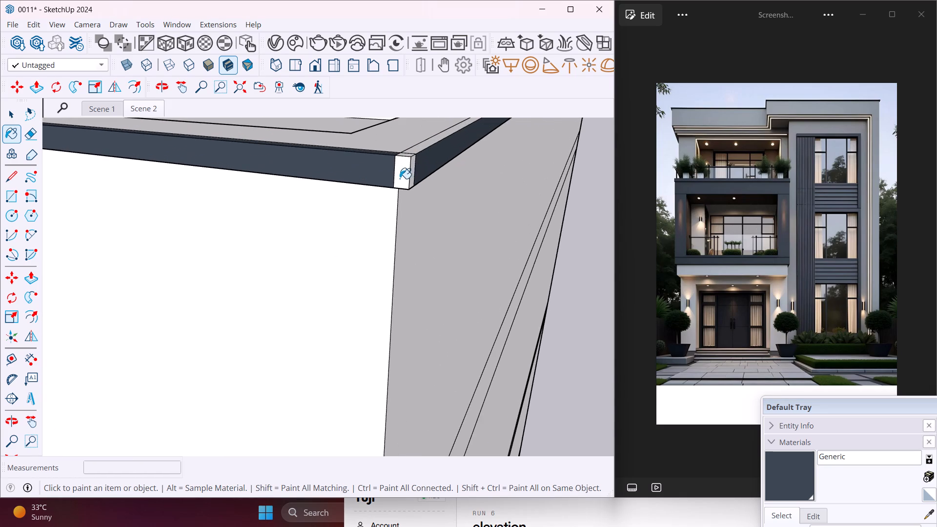
left_click(402, 175)
left_click(411, 177)
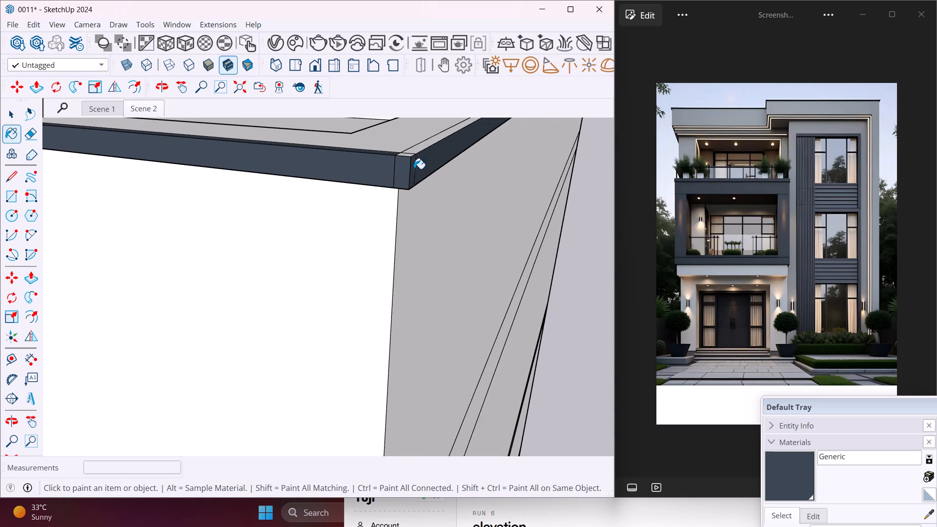
left_click(408, 154)
left_click(416, 153)
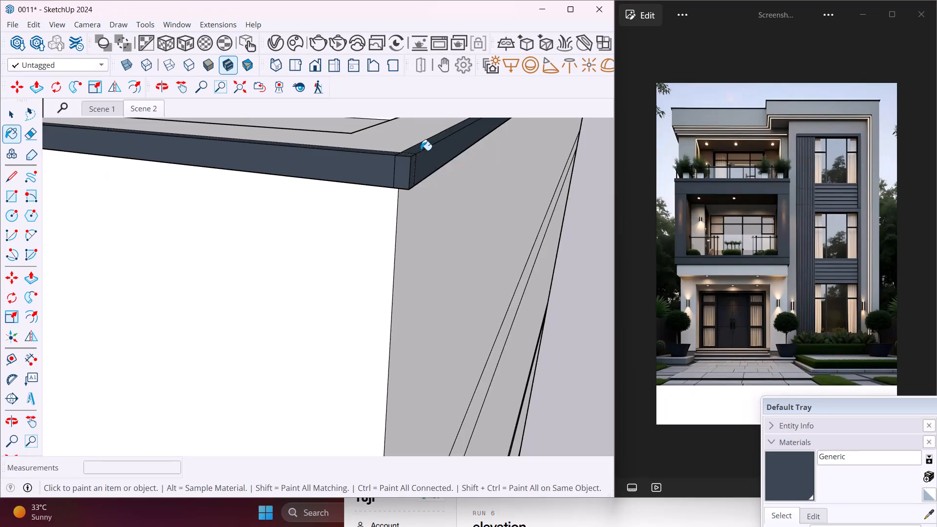
Examine the painted front elevation from the roof cap down to the entrance and front planting.
middle_click_drag(421, 150, 492, 131)
scroll(448, 132, "down", 16)
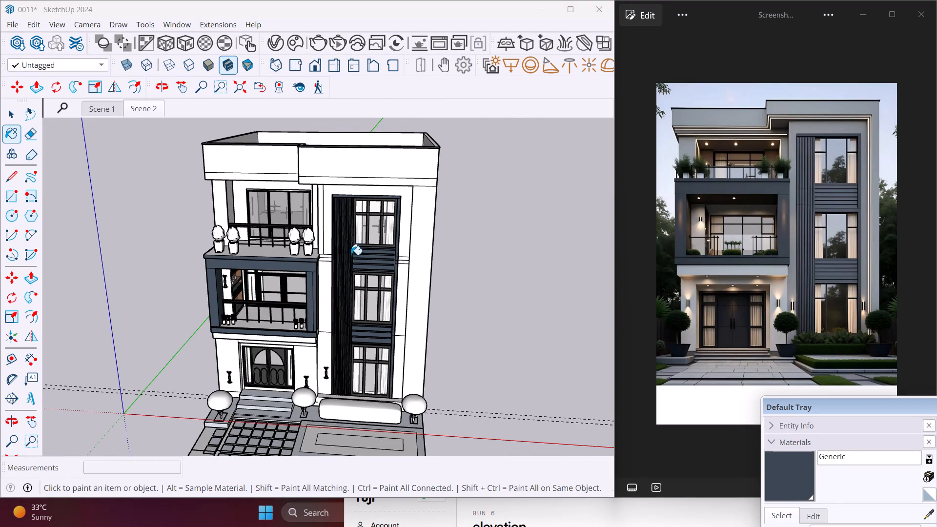
middle_click_drag(249, 396, 337, 337)
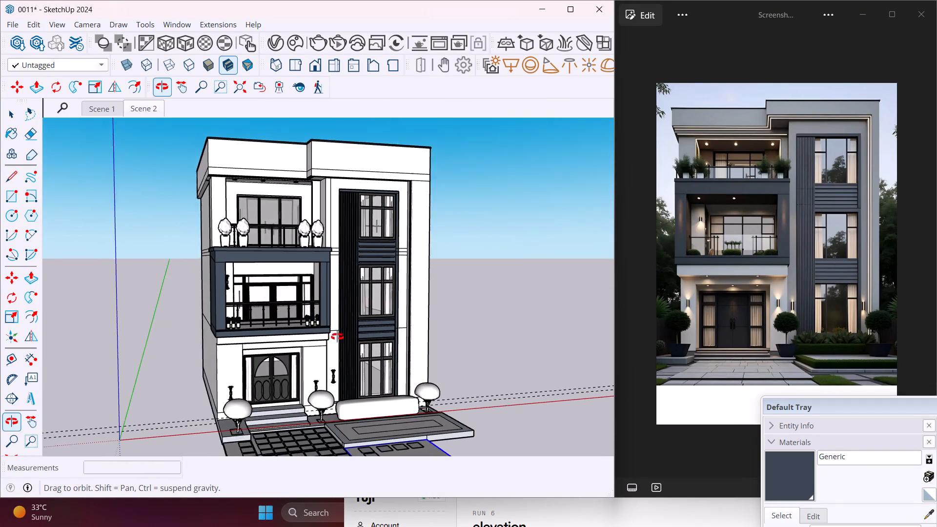
middle_click_drag(337, 337, 342, 337)
key("Escape")
key("space")
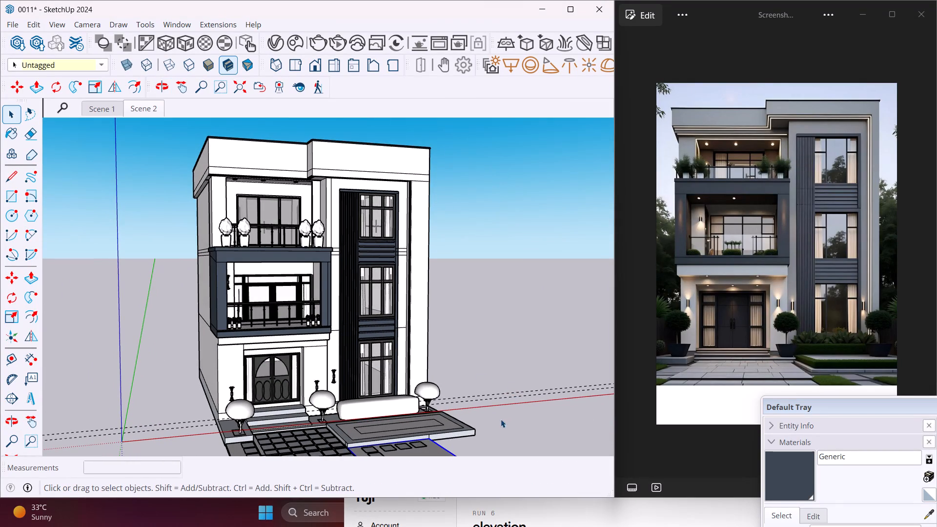
scroll(387, 430, "up", 6)
middle_click_drag(387, 430, 400, 430)
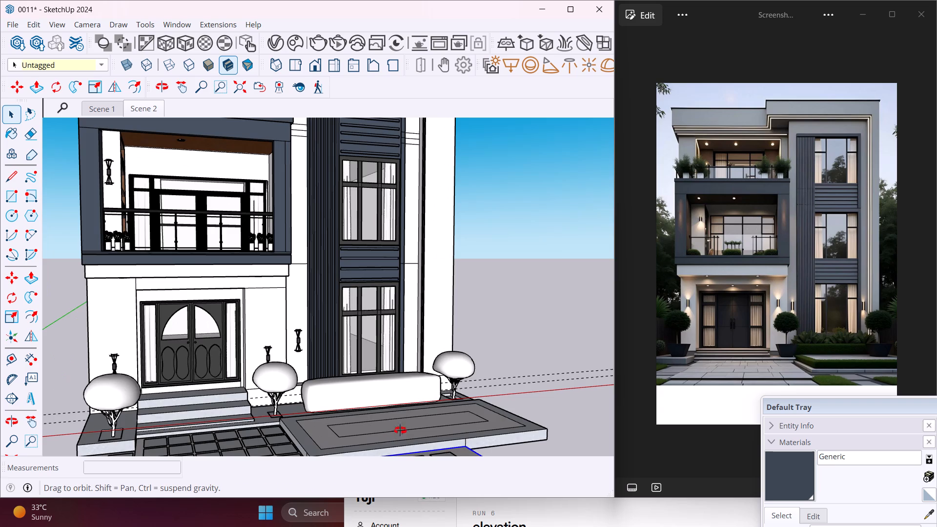
middle_click_drag(400, 430, 396, 420)
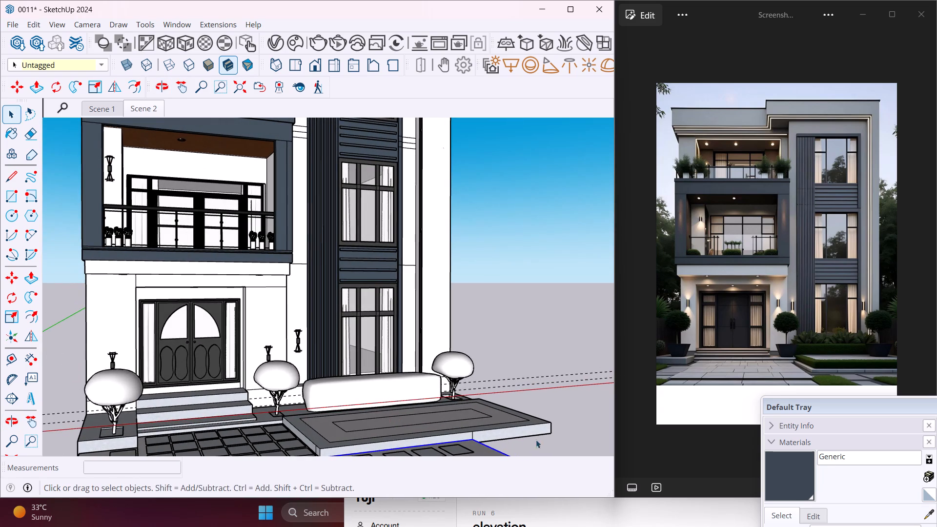
Paint the floors of the middle and top balconies with the Ice 05 100cm material.
left_click(280, 44)
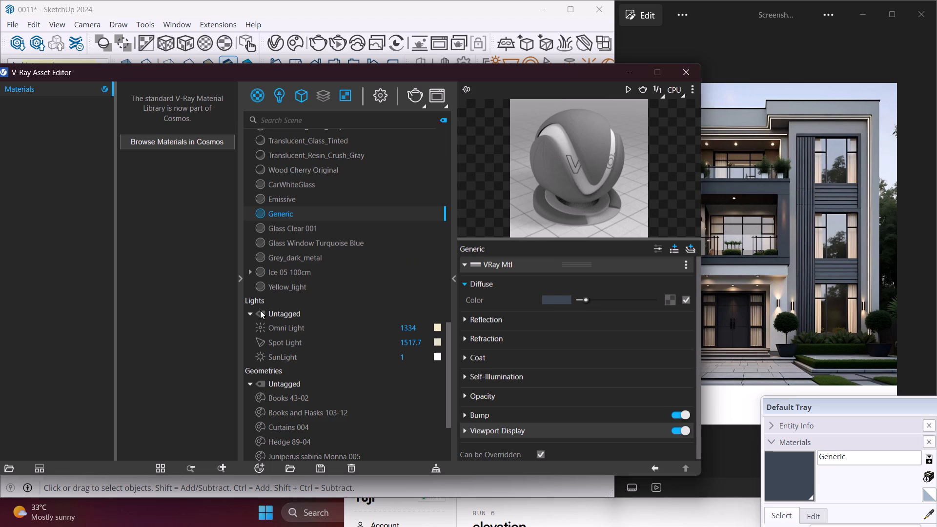
left_click(286, 264)
left_click(285, 256)
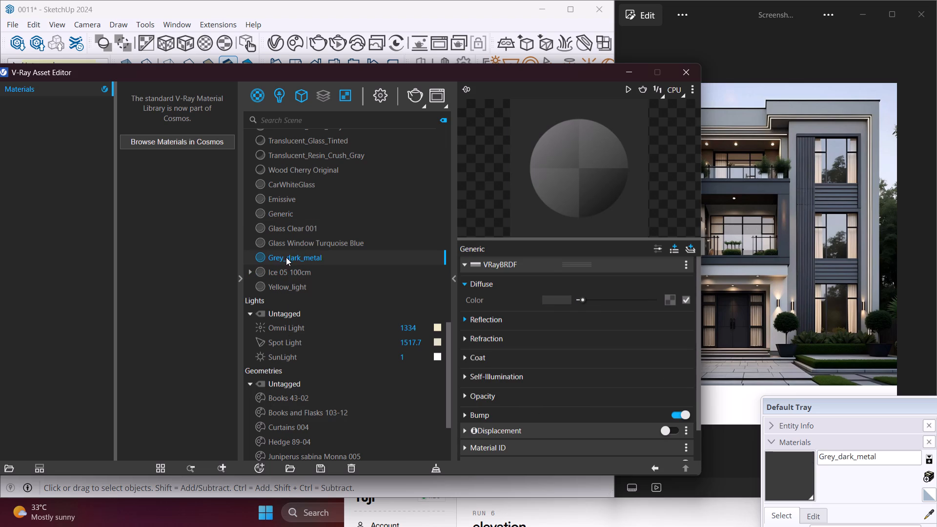
left_click(285, 273)
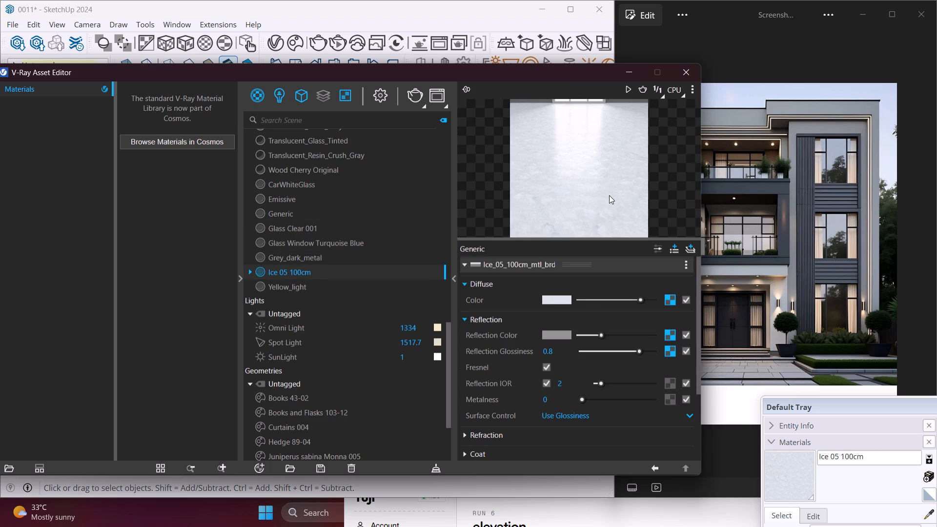
left_click(632, 74)
left_click(784, 486)
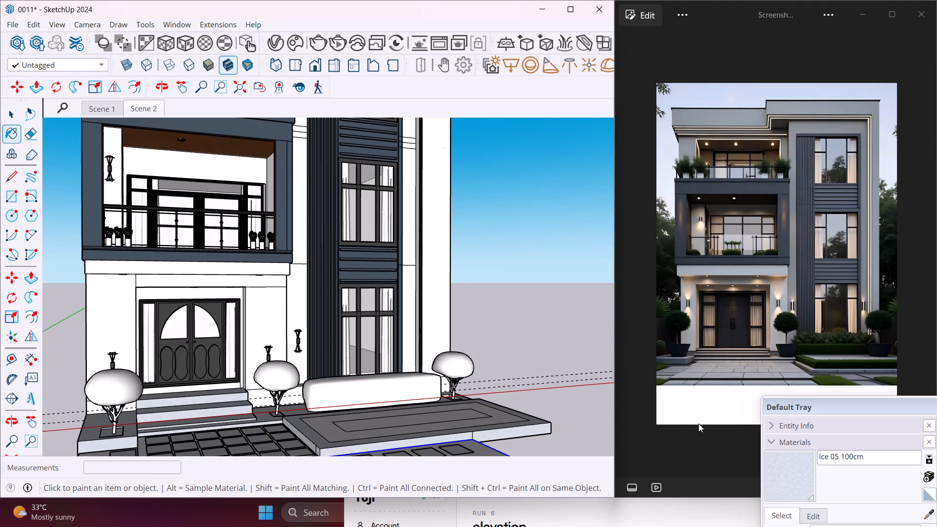
middle_click_drag(211, 250, 294, 361)
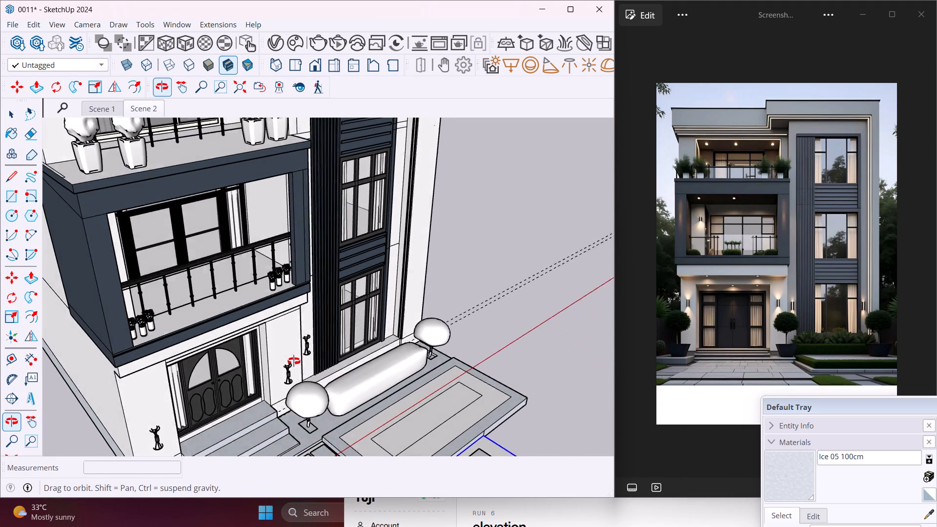
middle_click_drag(294, 361, 294, 363)
scroll(242, 311, "up", 4)
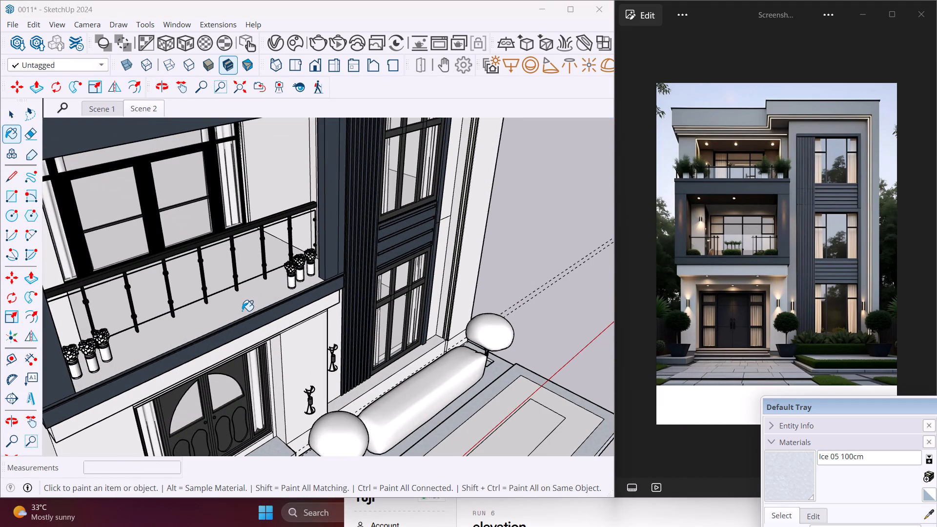
left_click(241, 300)
scroll(241, 300, "down", 5)
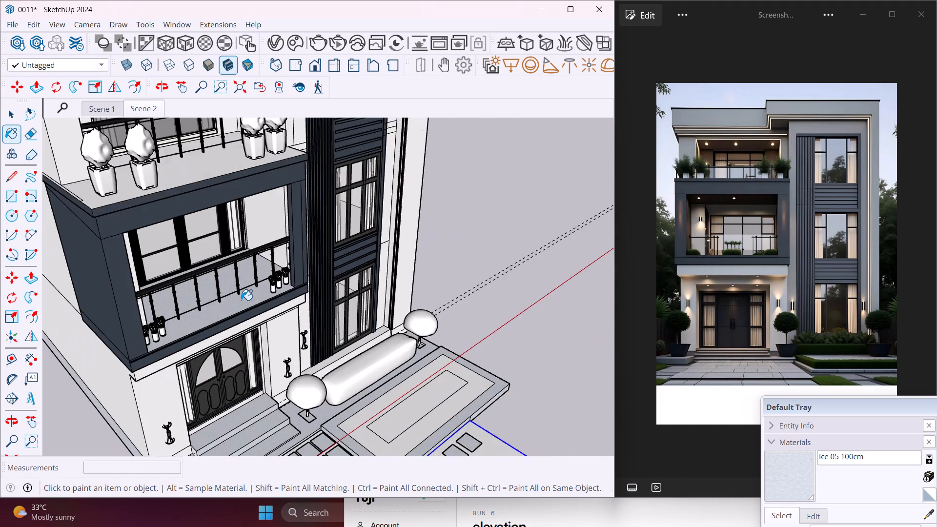
scroll(241, 301, "down", 4)
left_click(216, 218)
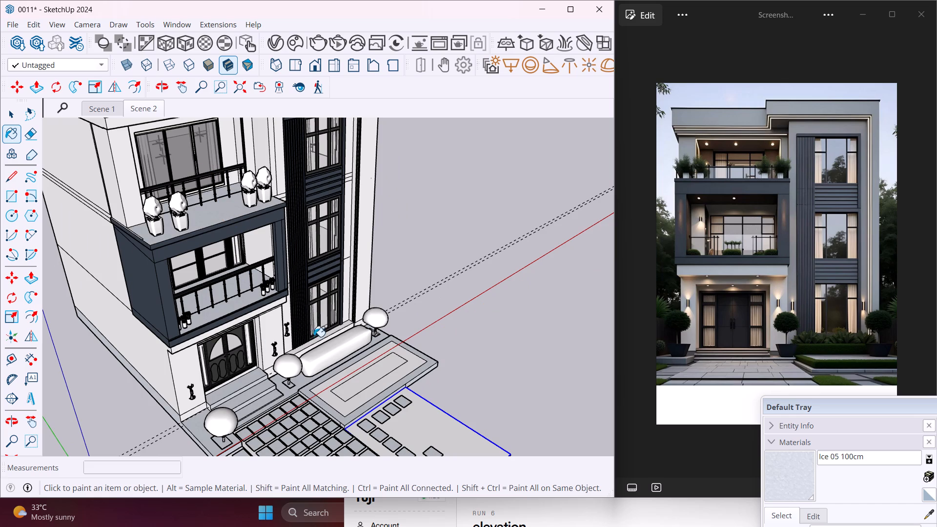
Paint the floor inside the room behind the ground-floor column window with Ice 05 100cm, and return to Scene 2.
scroll(322, 317, "up", 20)
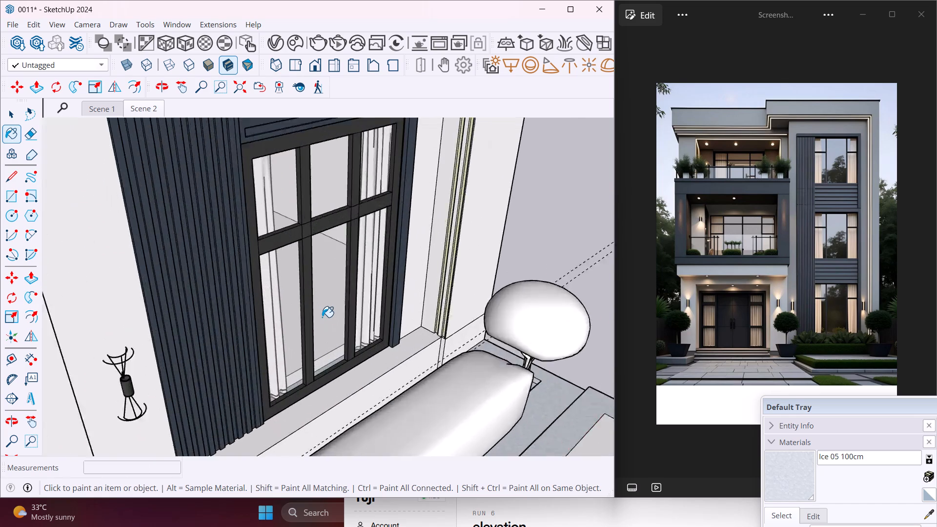
scroll(322, 317, "up", 20)
scroll(322, 317, "up", 20)
scroll(322, 317, "up", 1)
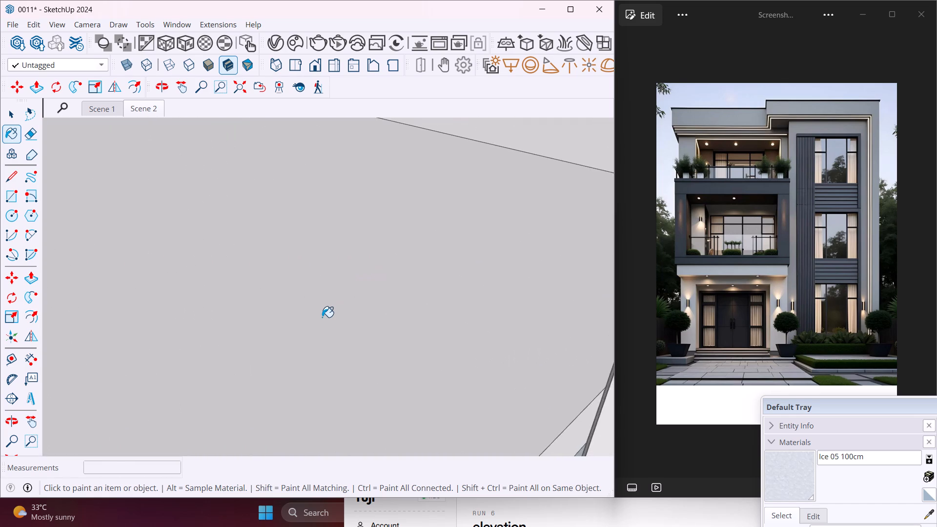
scroll(322, 317, "up", 20)
scroll(322, 317, "up", 20)
scroll(322, 317, "up", 1)
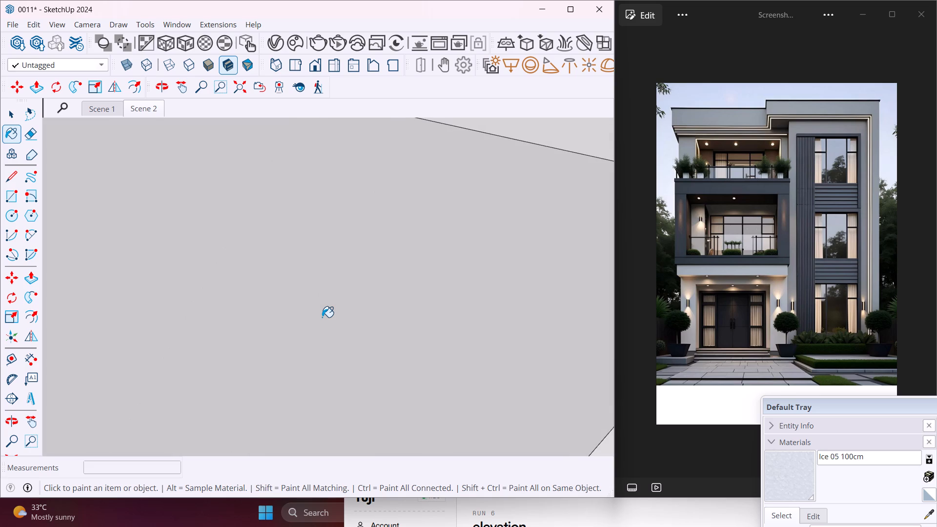
scroll(322, 317, "up", 10)
left_click(322, 298)
scroll(323, 312, "up", 7)
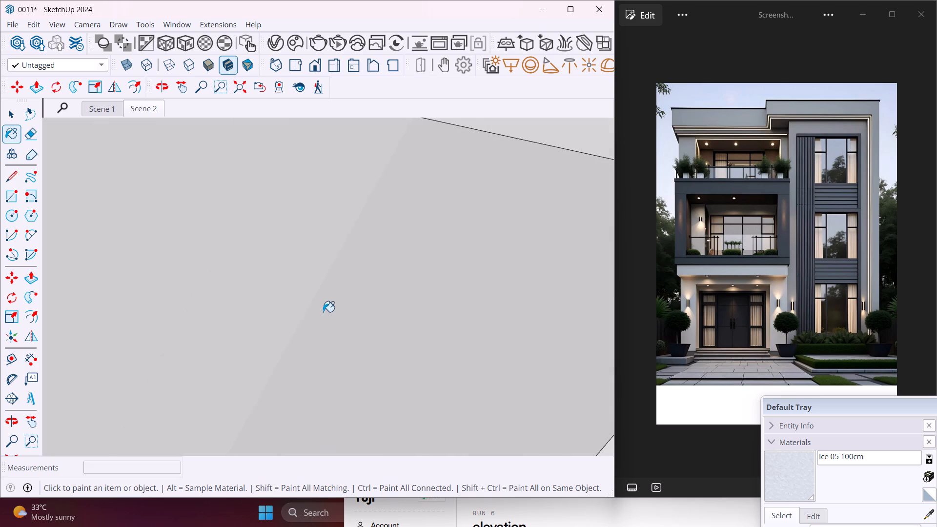
scroll(323, 312, "up", 20)
scroll(323, 312, "up", 14)
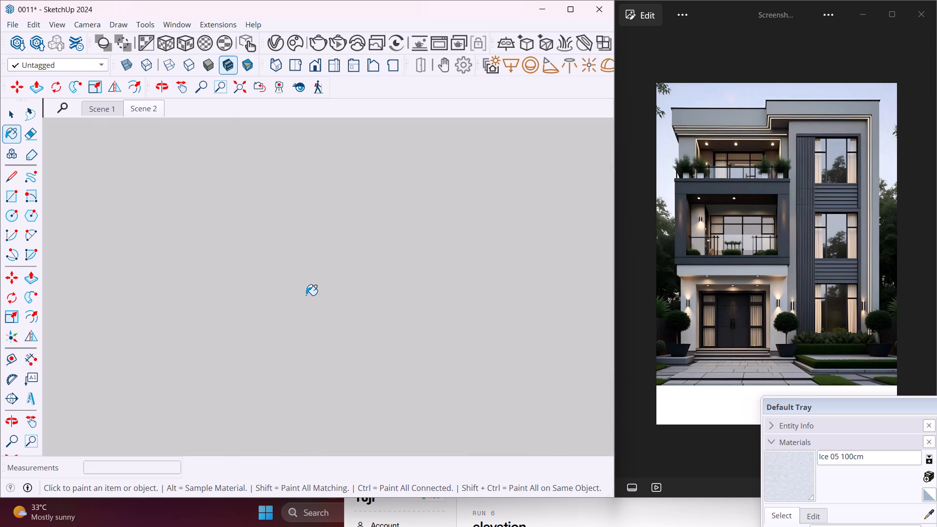
left_click(306, 295)
scroll(306, 297, "down", 12)
middle_click_drag(439, 318, 387, 310)
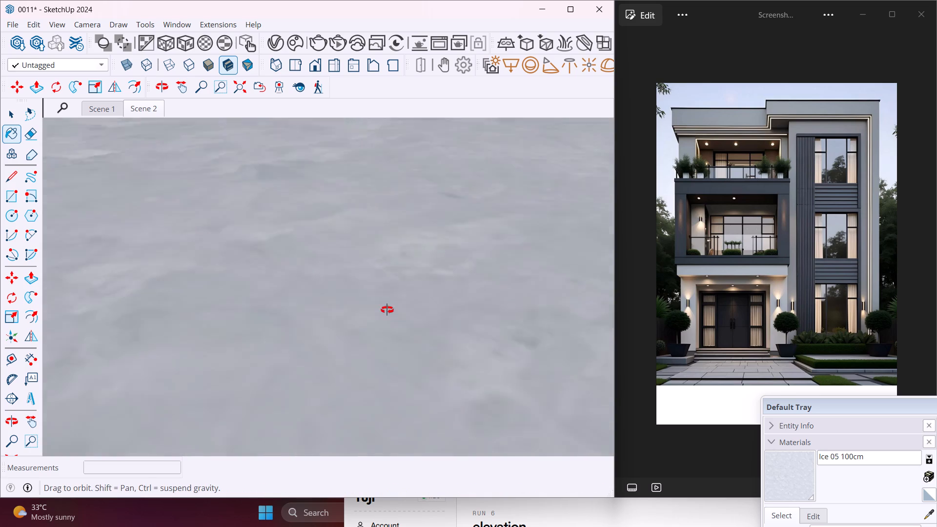
middle_click_drag(387, 310, 303, 288)
scroll(294, 274, "down", 6)
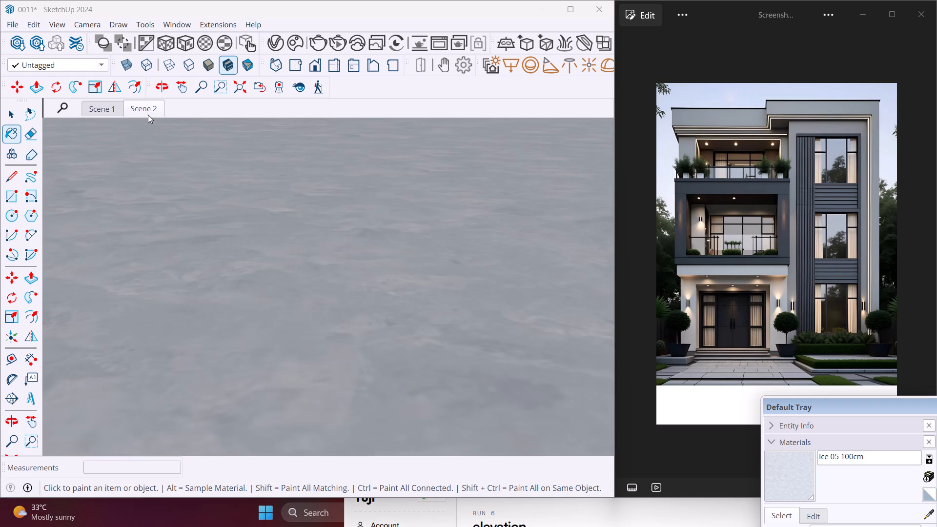
left_click(148, 113)
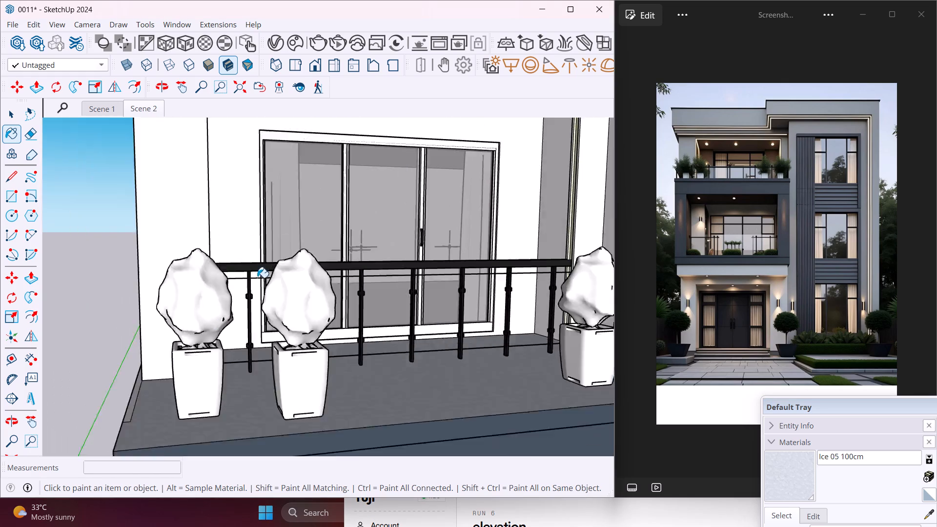
Create a new V-Ray material of the Generic type and choose the Wall preview scene for it.
scroll(248, 284, "down", 6)
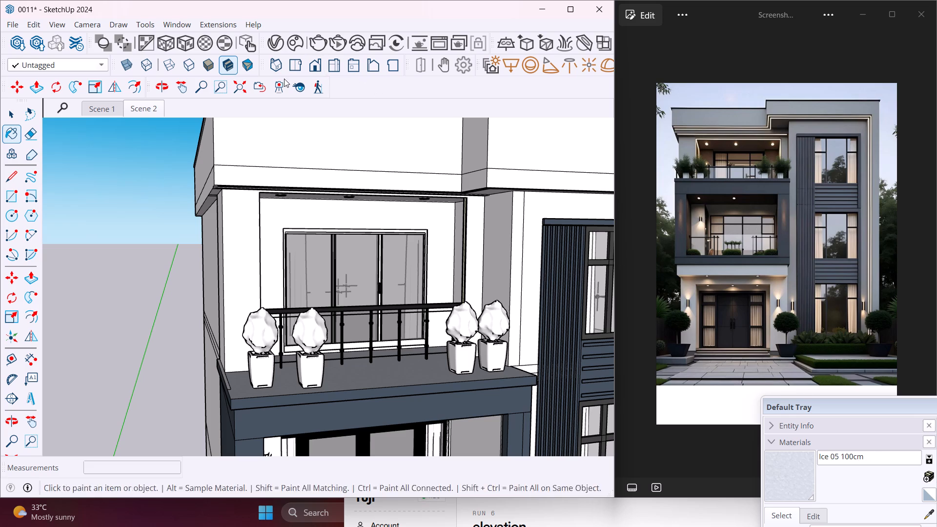
left_click(281, 44)
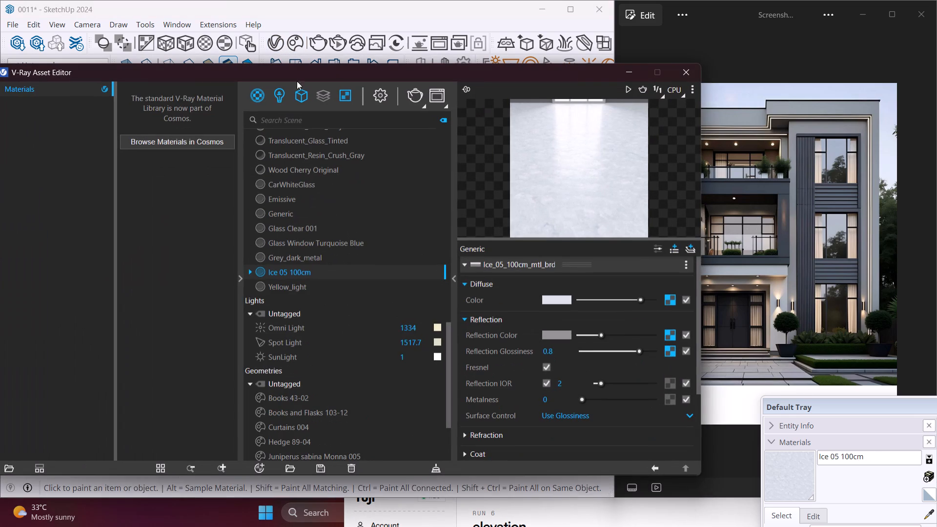
left_click(267, 467)
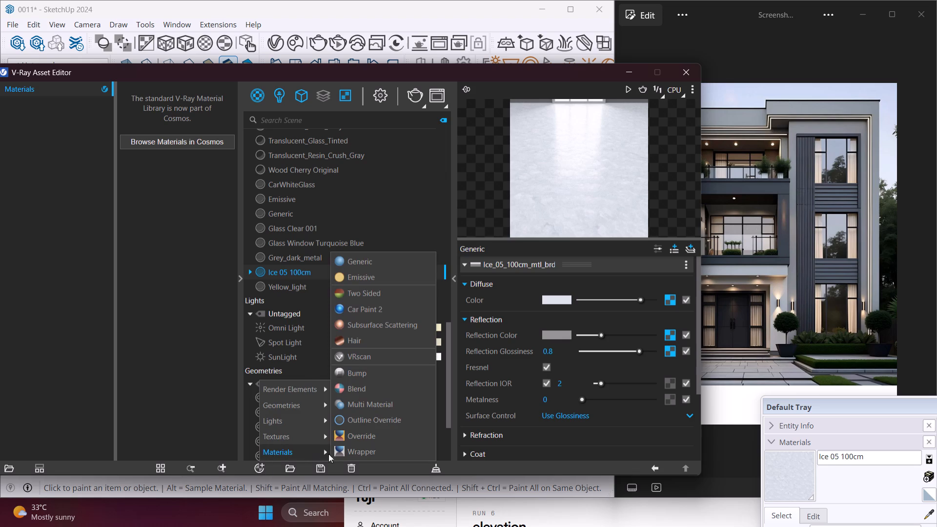
left_click(403, 255)
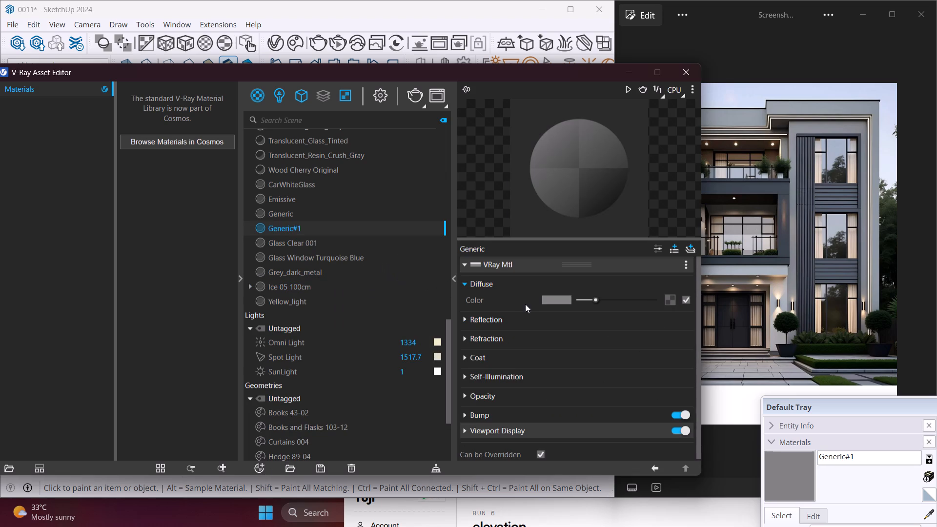
left_click(692, 88)
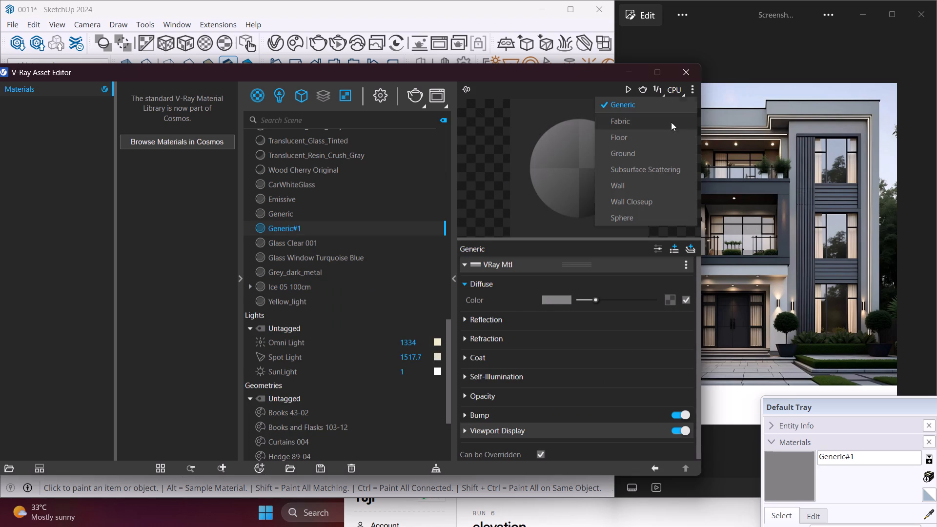
left_click(656, 184)
Set the new material's diffuse colour to a muted grey-green with R 0.502, G 0.57 and B 0.562.
left_click(552, 299)
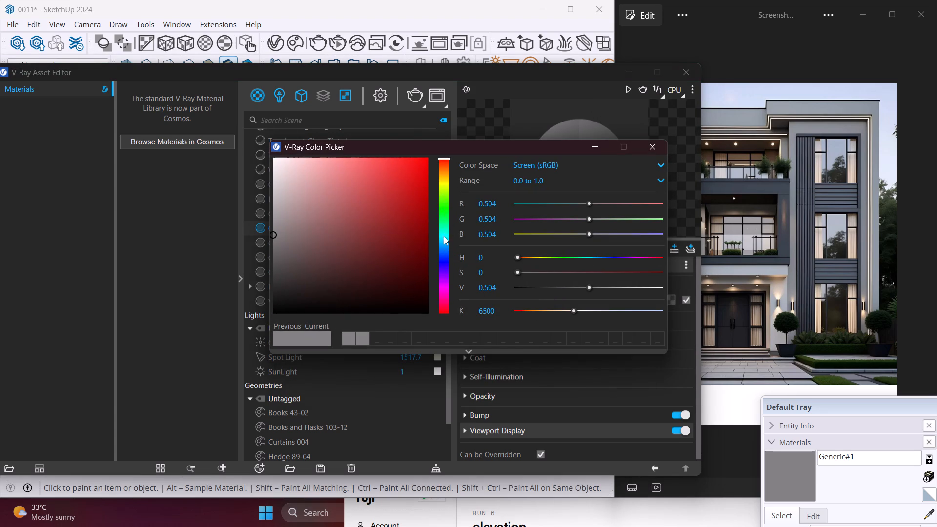
left_click(442, 208)
left_click(293, 220)
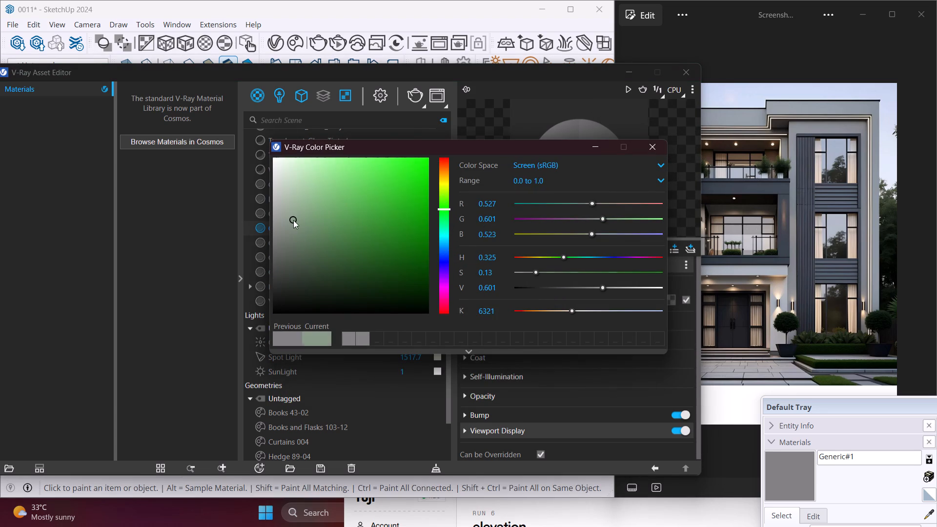
left_click(308, 244)
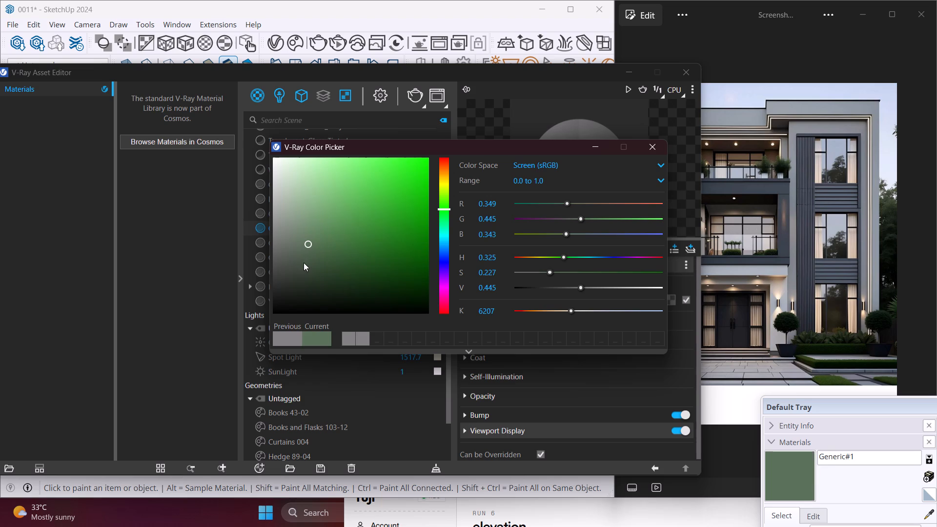
left_click(304, 263)
left_click(300, 276)
left_click(282, 281)
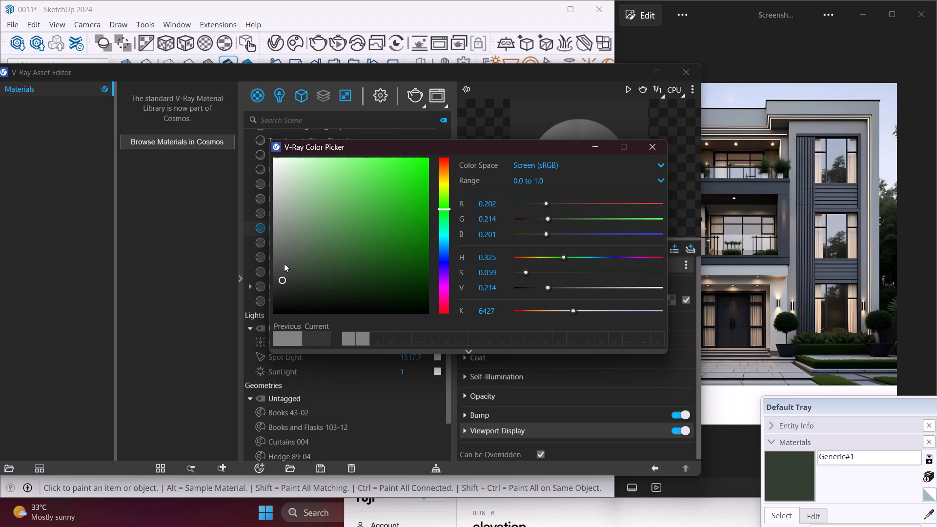
left_click(284, 263)
left_click(288, 250)
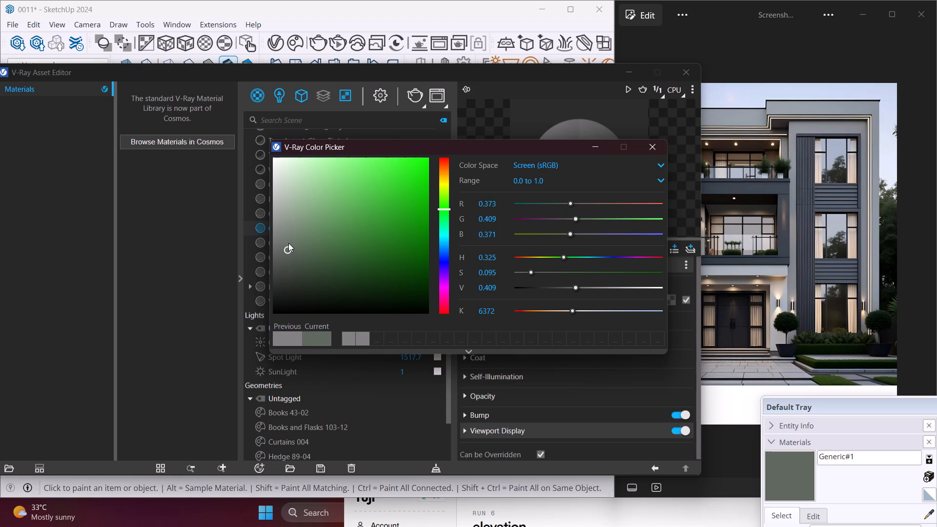
left_click(446, 251)
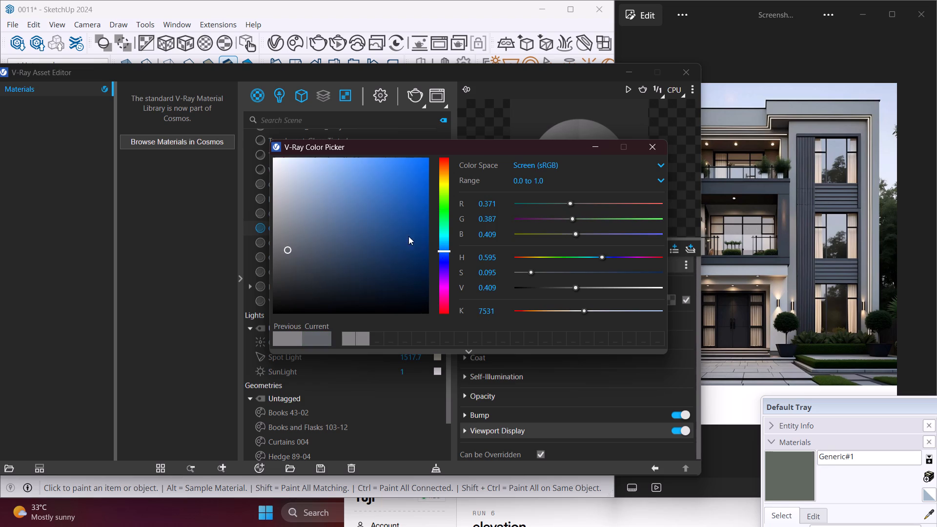
left_click(301, 218)
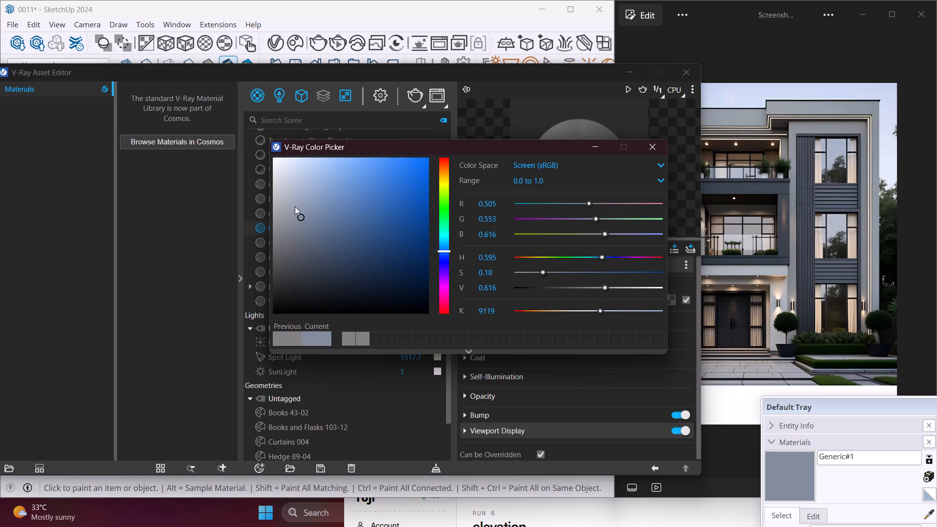
left_click(294, 197)
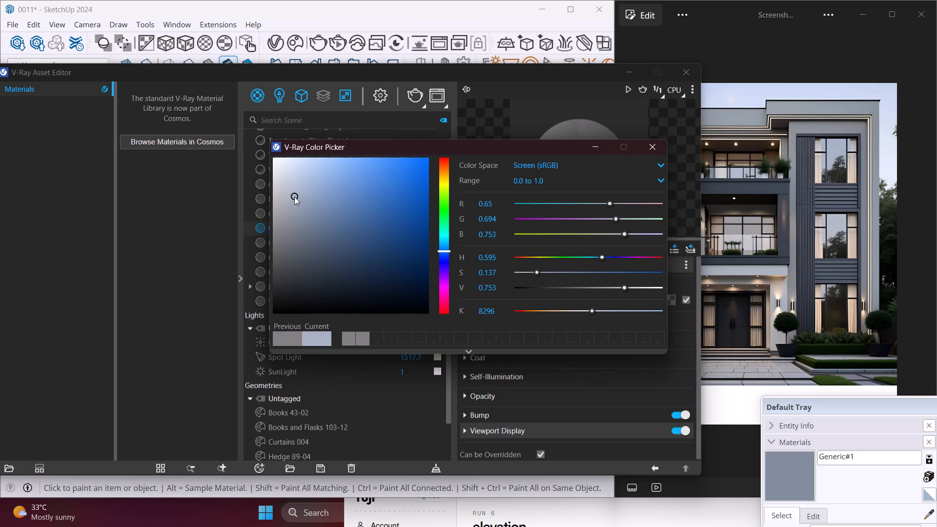
left_click(289, 215)
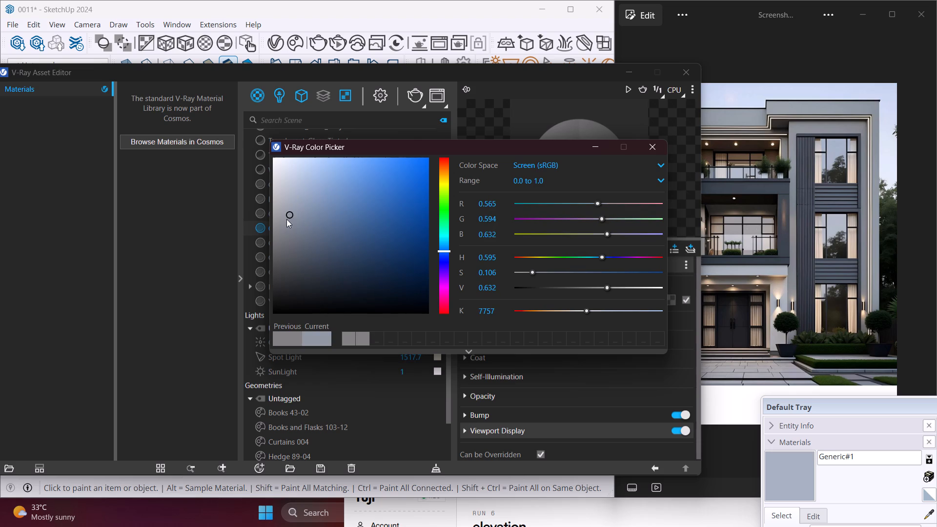
left_click(286, 221)
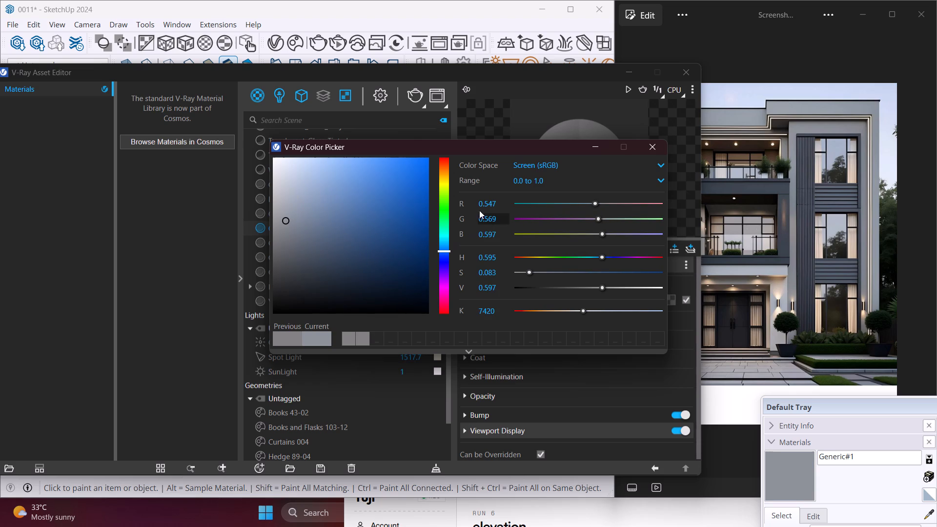
left_click(446, 233)
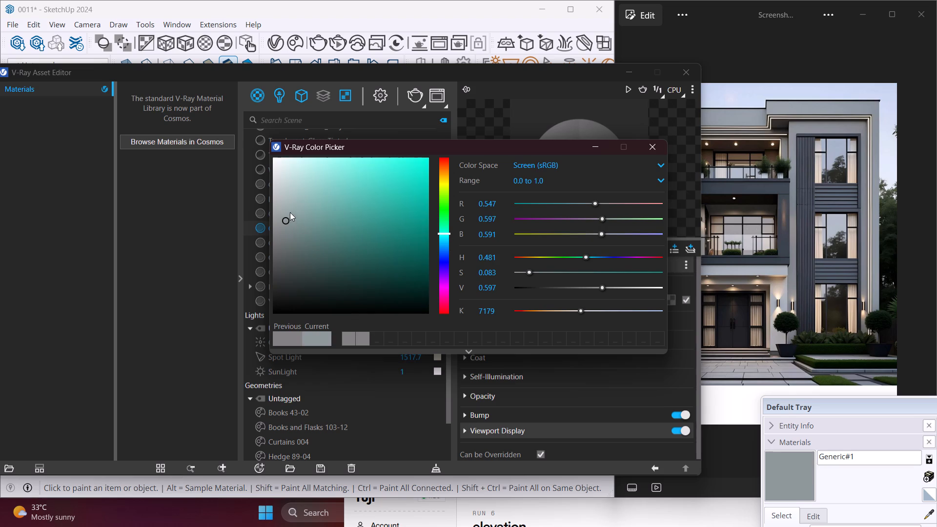
left_click(289, 207)
left_click(291, 225)
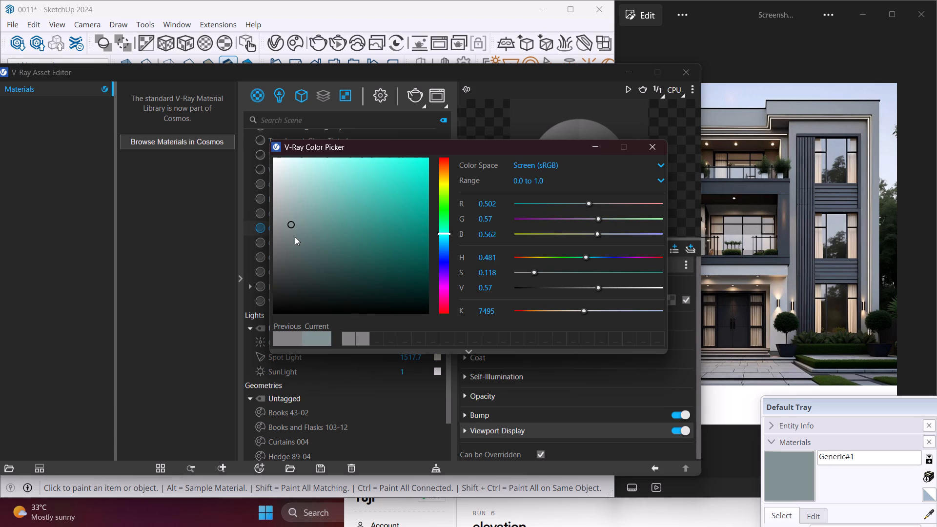
left_click(591, 144)
left_click(626, 72)
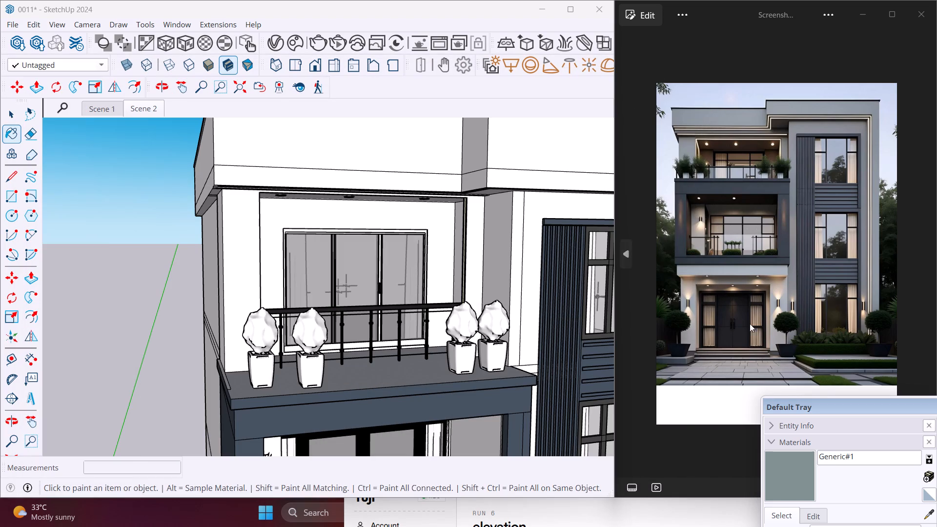
left_click(789, 483)
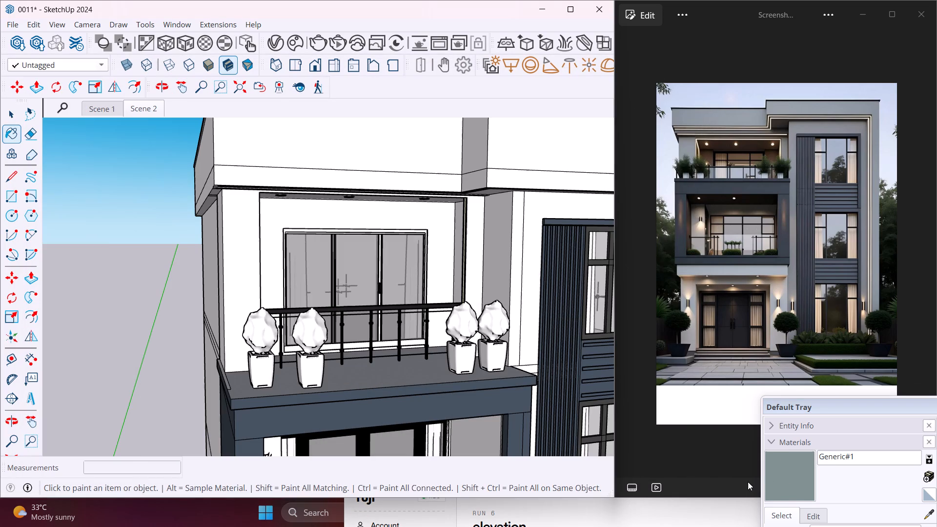
Inspect the reflection settings of the Generic#1 material.
left_click(281, 37)
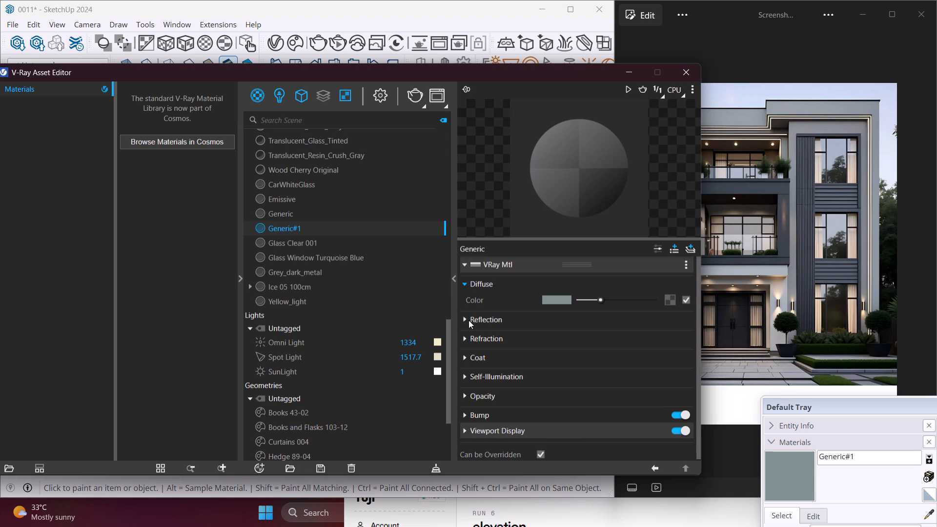
left_click(465, 321)
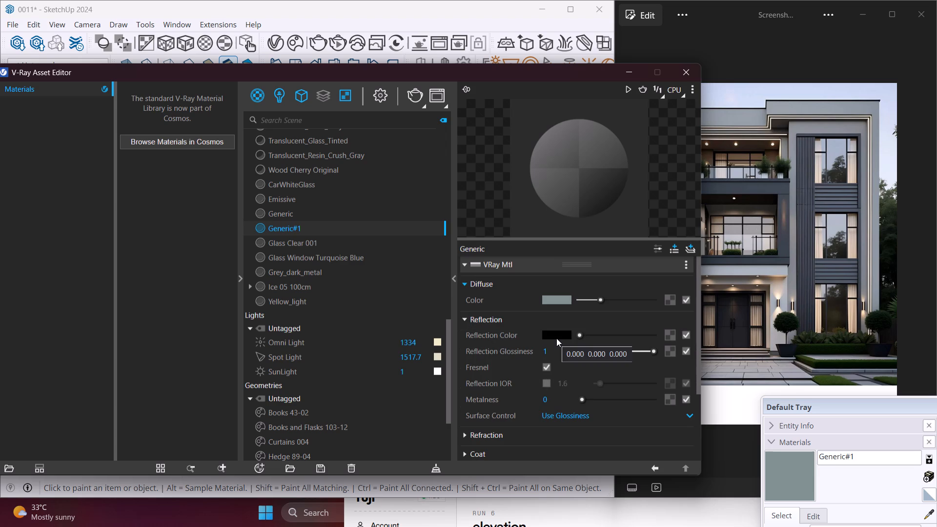
left_click(625, 80)
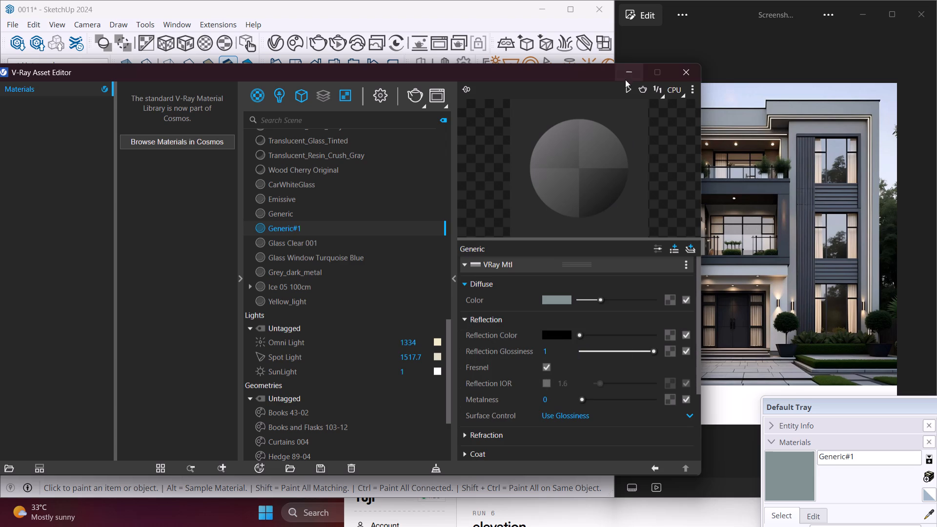
Paint the front wall beside the window column, its return faces and the top balcony's front surround with Generic#1.
left_click(800, 469)
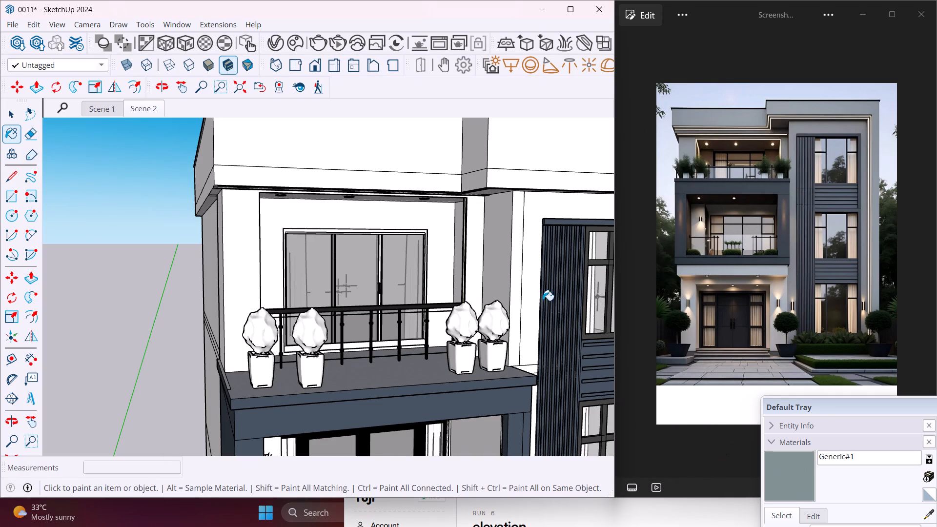
left_click(531, 281)
left_click(515, 256)
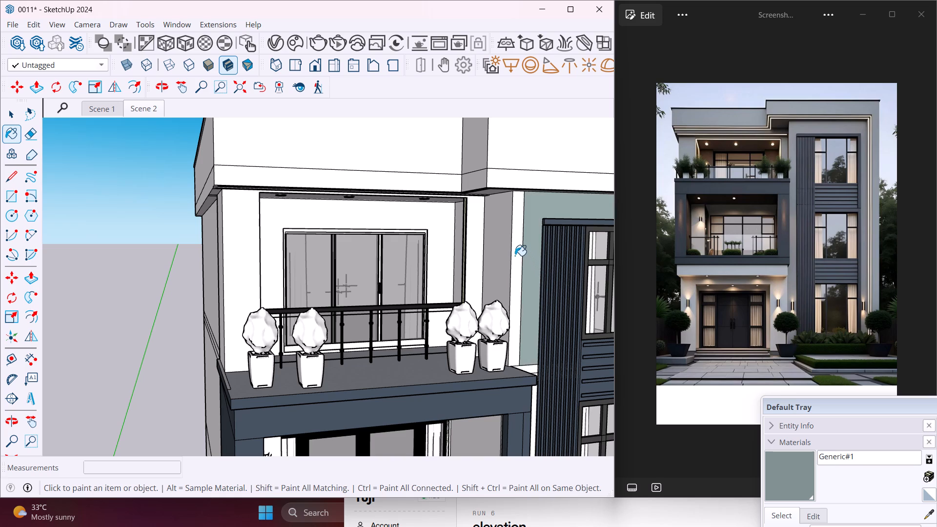
left_click(504, 242)
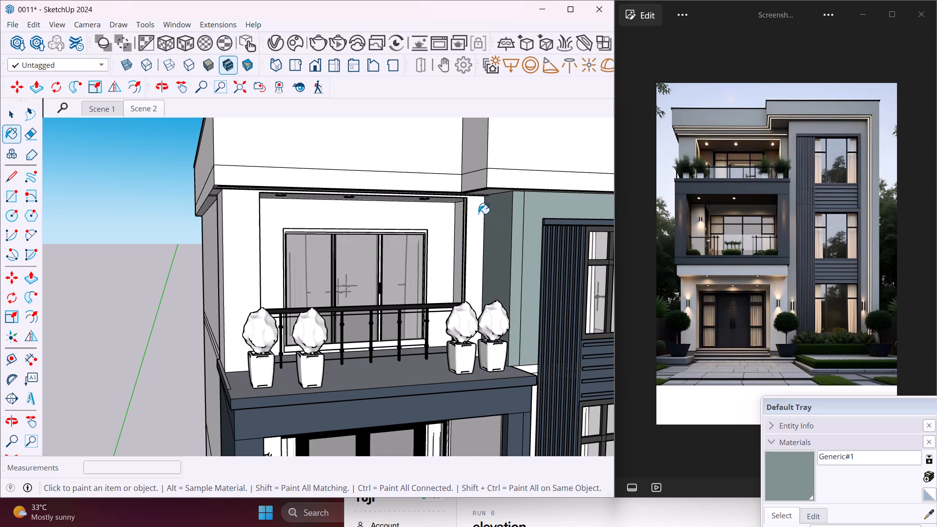
left_click(478, 214)
Paint the top balcony recess's two side walls, back wall around the sliding door and ceiling with Generic#1.
scroll(274, 203, "up", 3)
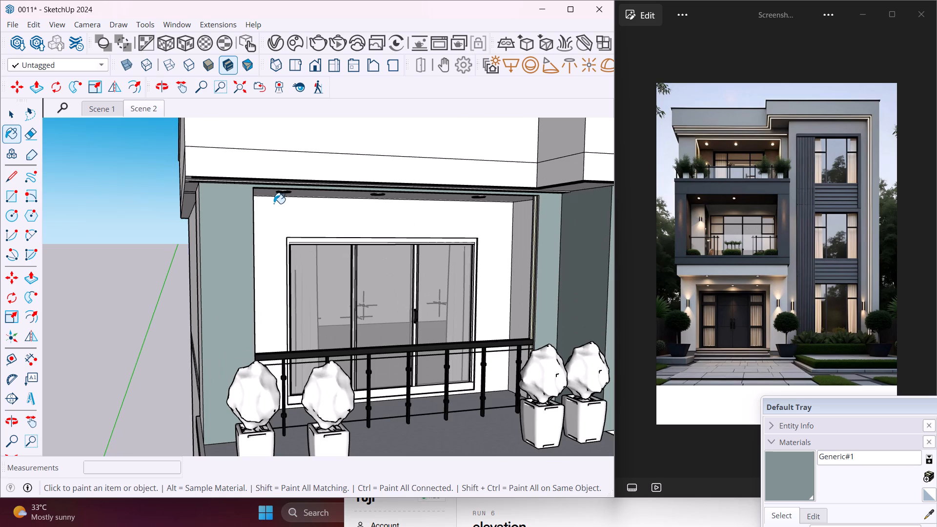
middle_click_drag(274, 203, 352, 203)
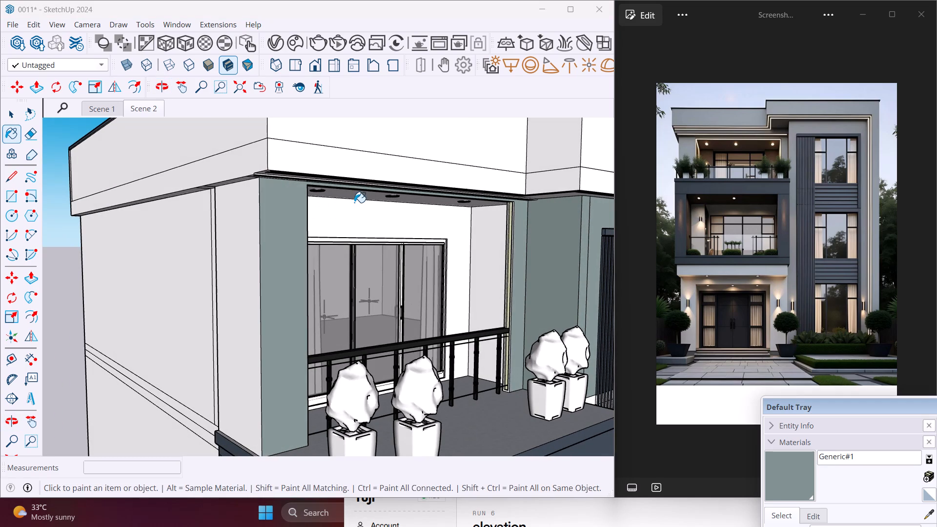
scroll(475, 243, "up", 7)
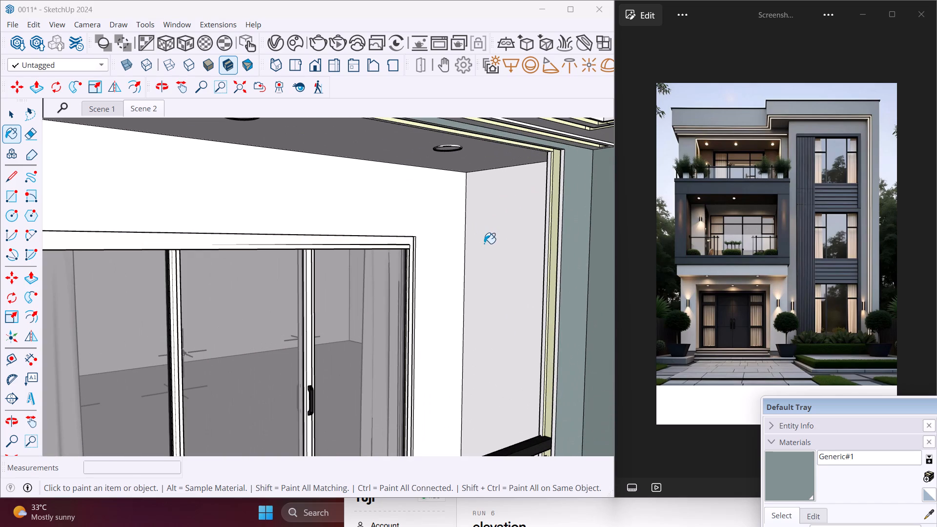
left_click(484, 243)
left_click(413, 217)
scroll(446, 276, "down", 4)
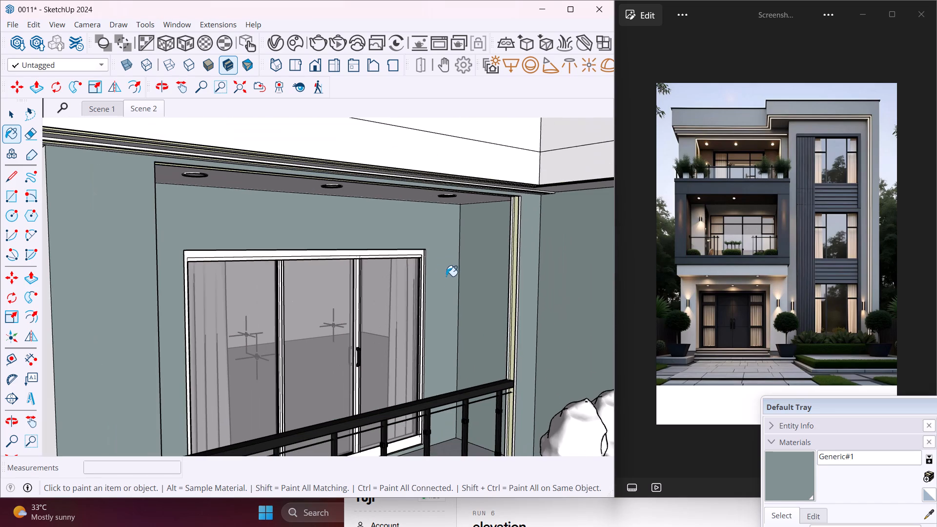
middle_click_drag(258, 239, 137, 219)
scroll(143, 194, "up", 3)
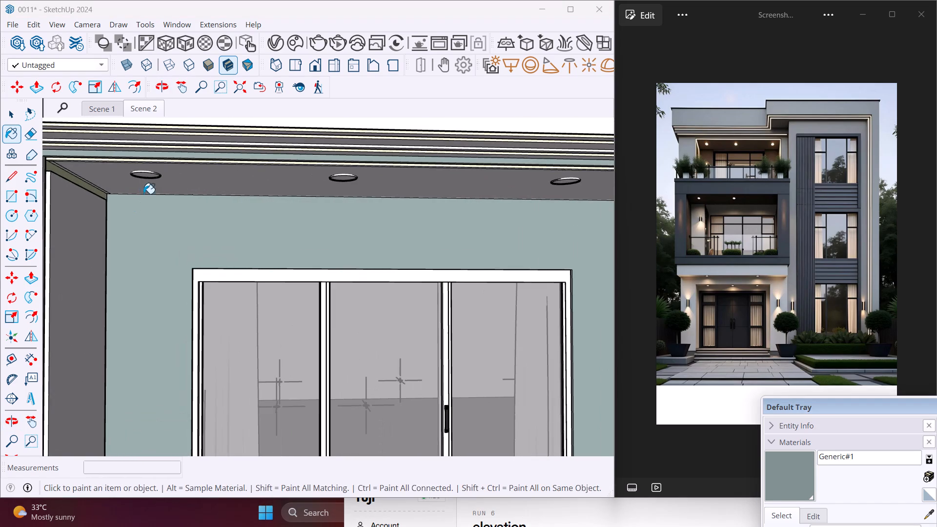
scroll(88, 261, "down", 3)
middle_click_drag(88, 274, 78, 270)
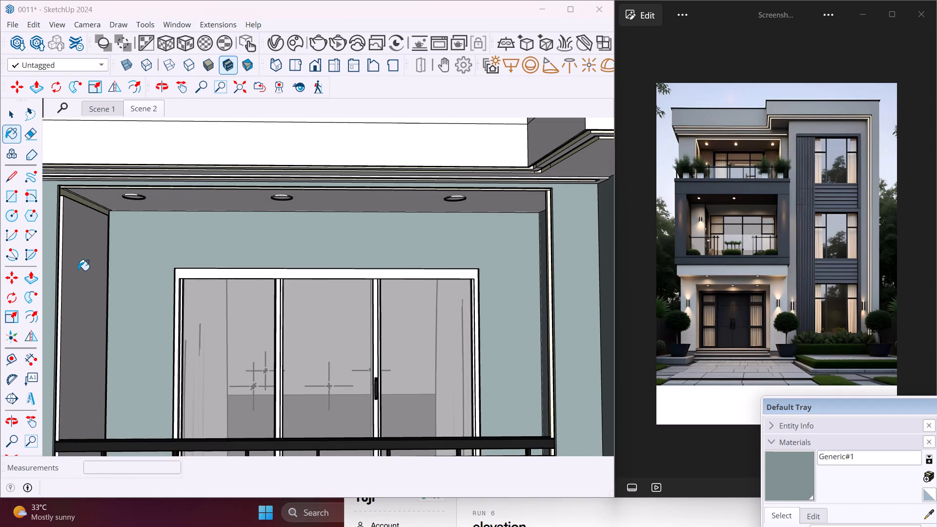
left_click(78, 270)
left_click(171, 205)
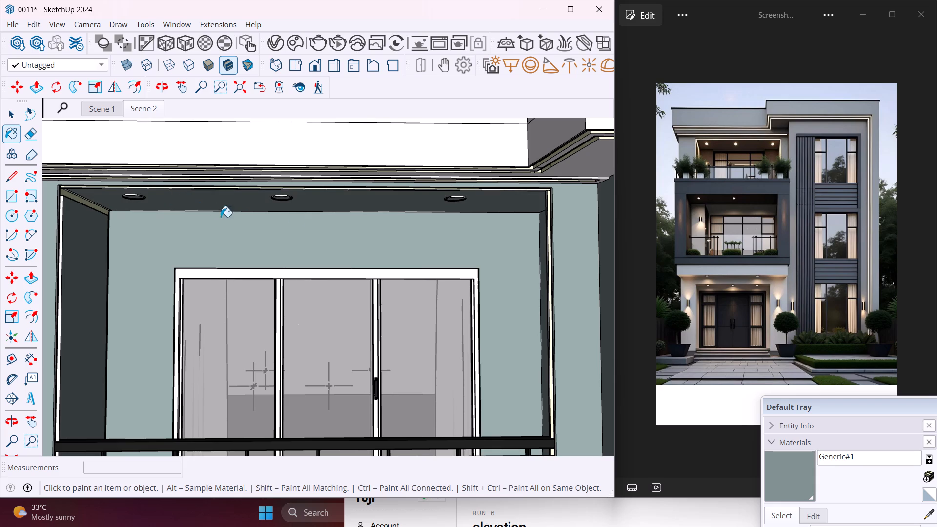
middle_click_drag(397, 222, 541, 216)
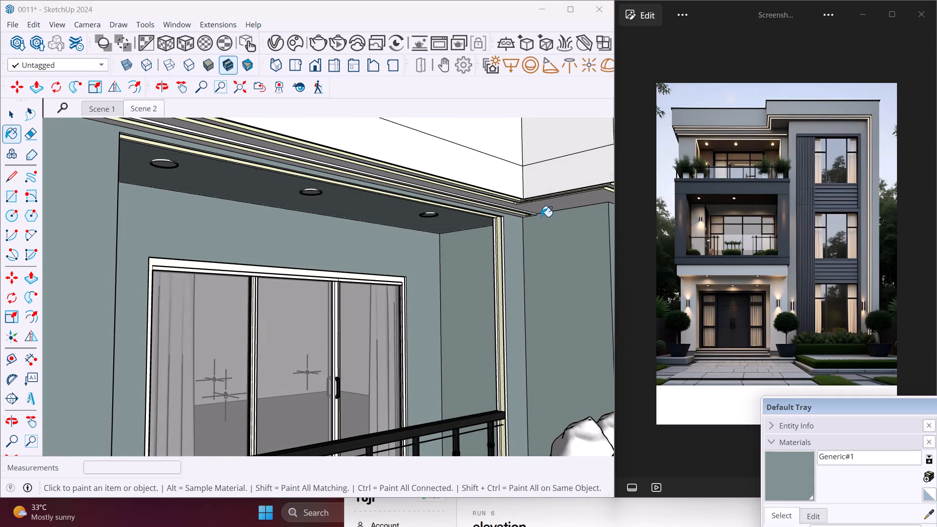
Paint the roof overhang's underside, its recessed-light strip edges and the top balcony's light-channel borders with Generic#1.
scroll(541, 216, "up", 5)
left_click(553, 193)
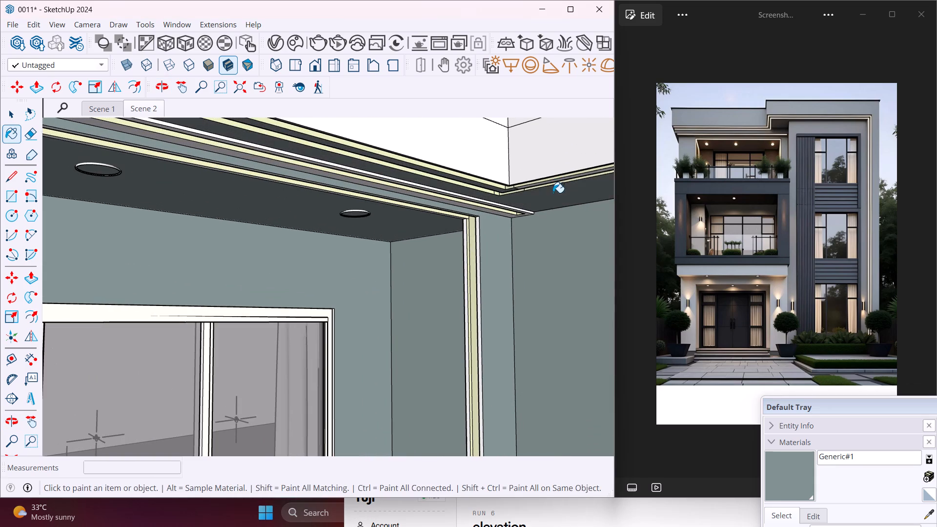
middle_click_drag(553, 193, 613, 165)
scroll(470, 223, "up", 3)
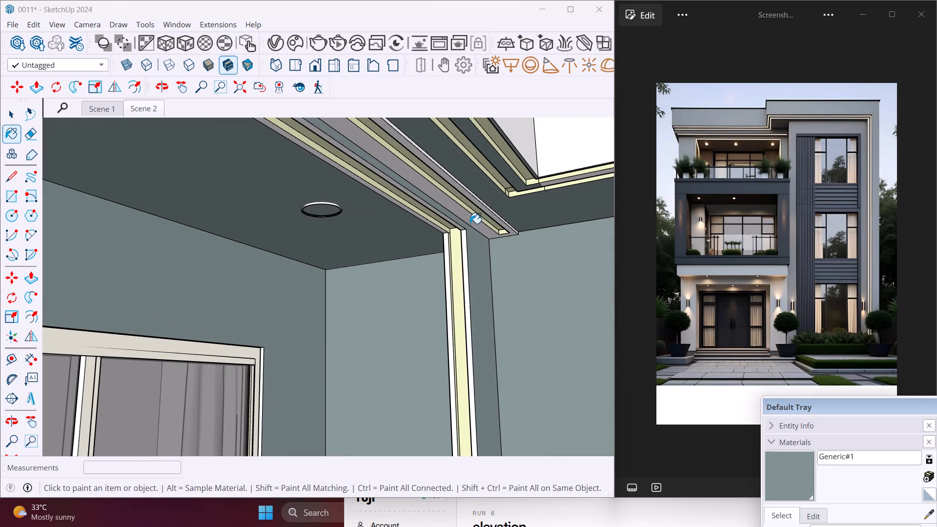
left_click(470, 223)
scroll(498, 220, "up", 7)
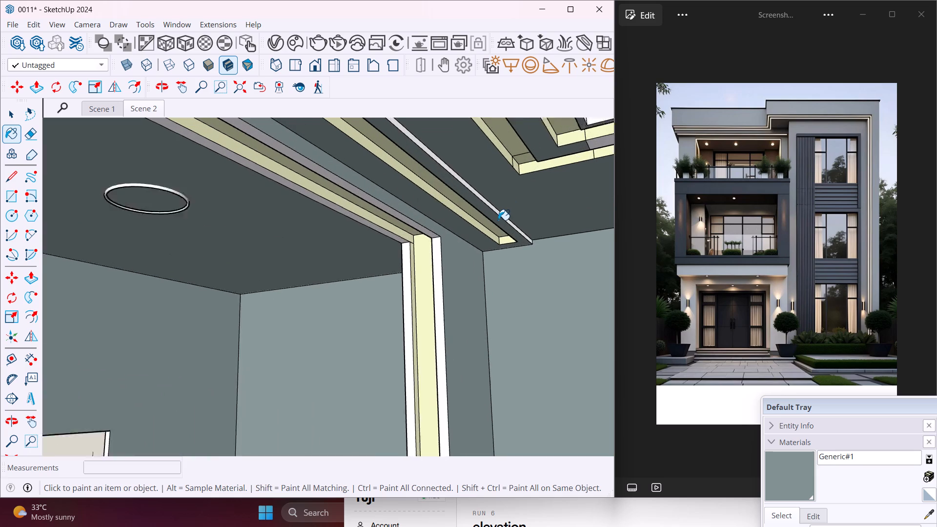
scroll(494, 212, "up", 3)
left_click(490, 201)
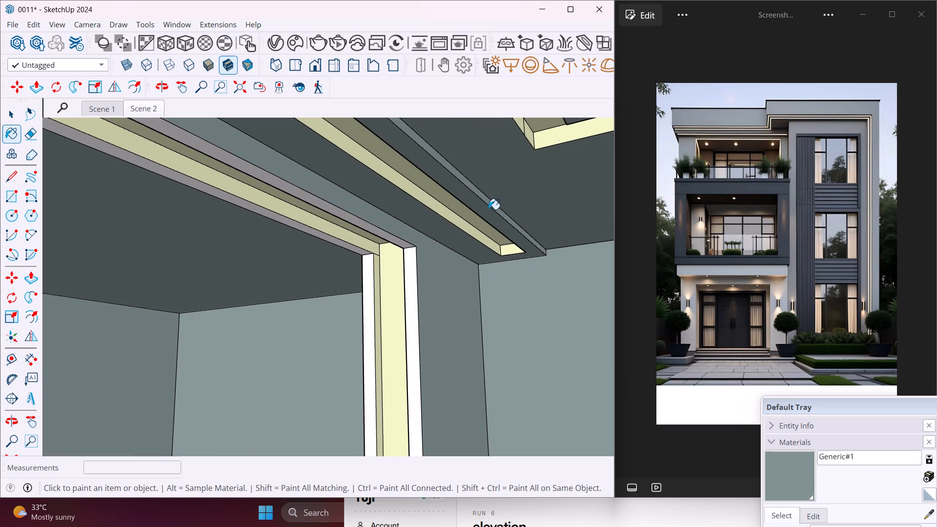
left_click(411, 316)
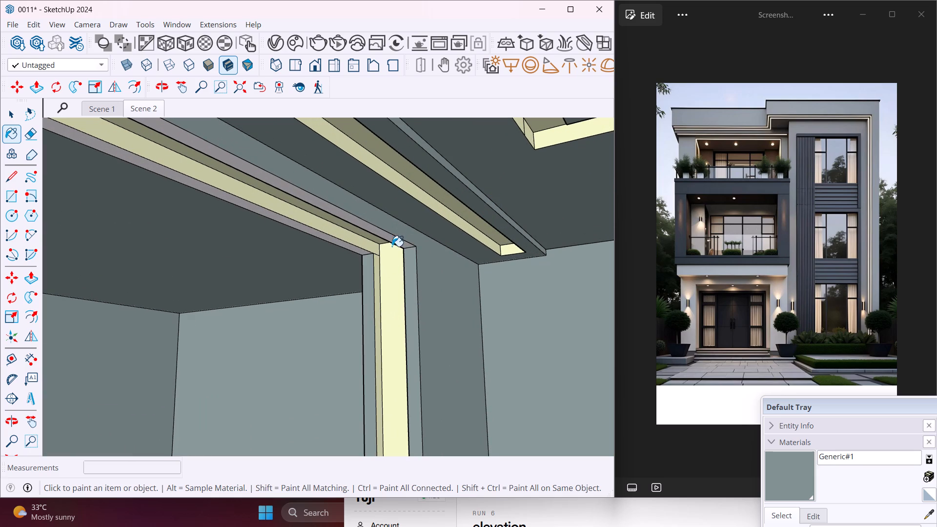
left_click(393, 242)
left_click(348, 252)
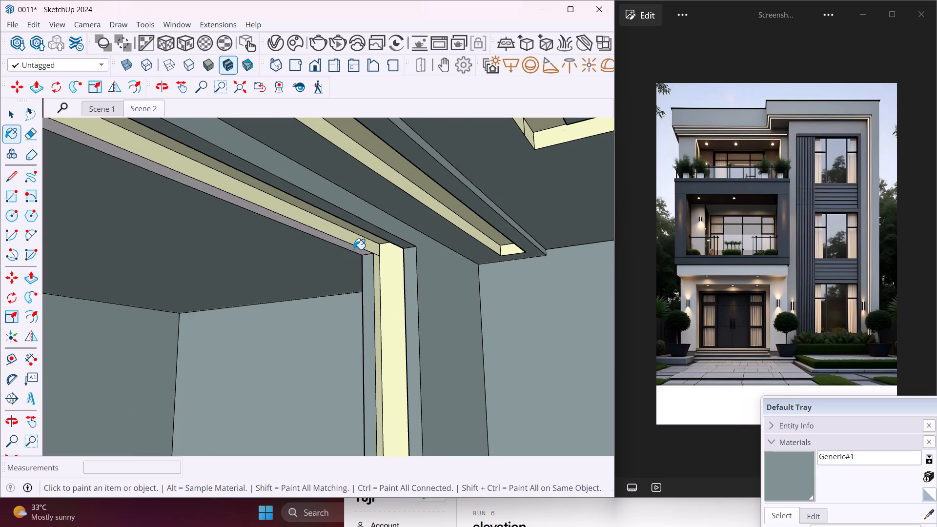
scroll(354, 249, "up", 4)
left_click(354, 249)
Paint the top storey's balcony-side outer walls, the narrow return, the overhang's lower side band and its underside with Generic#1.
scroll(437, 284, "down", 6)
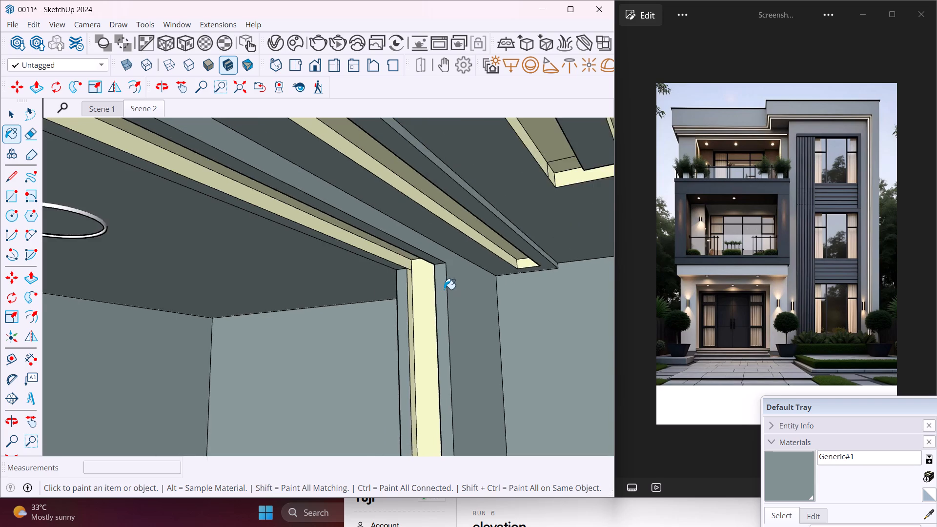
scroll(444, 289, "down", 20)
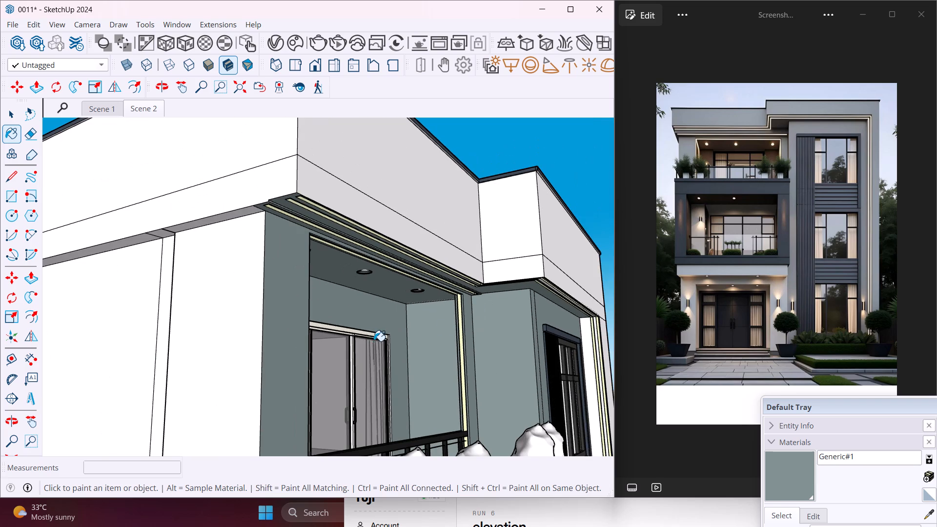
left_click(239, 318)
left_click(247, 184)
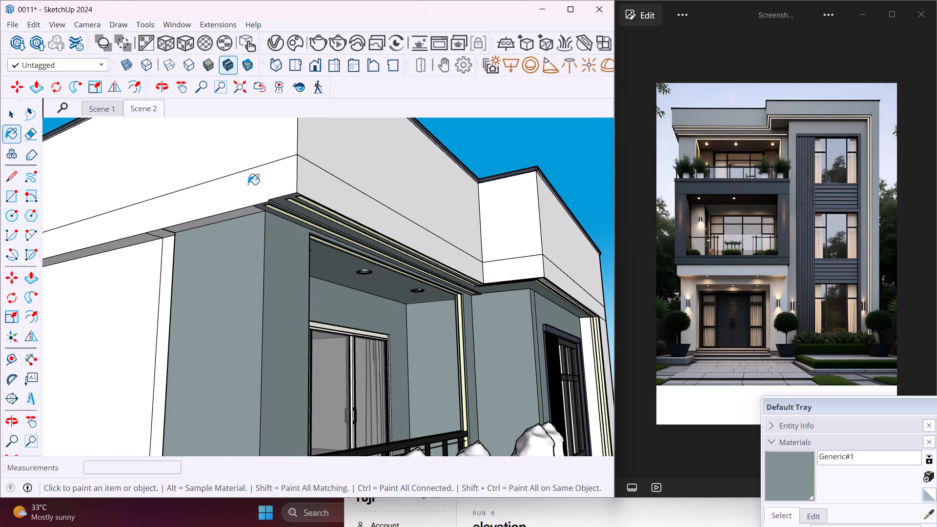
left_click(159, 289)
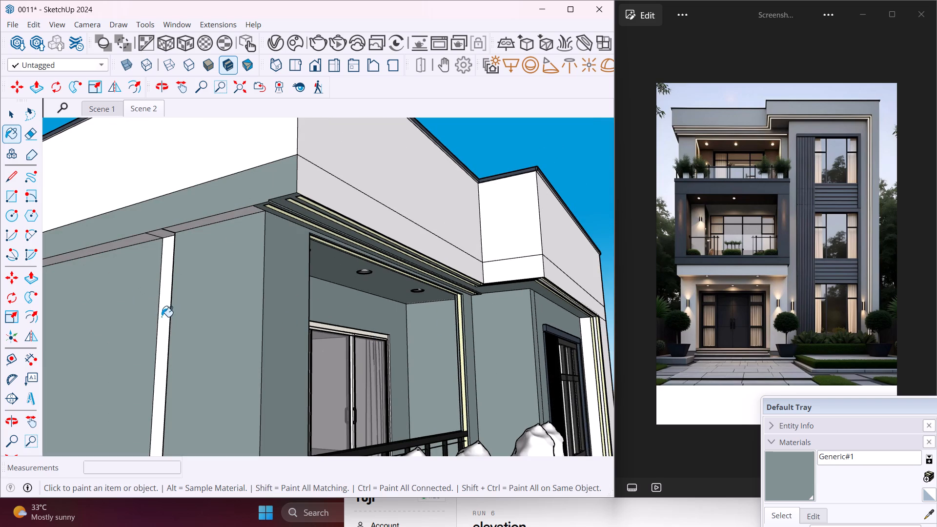
left_click(162, 317)
left_click(142, 244)
left_click(162, 235)
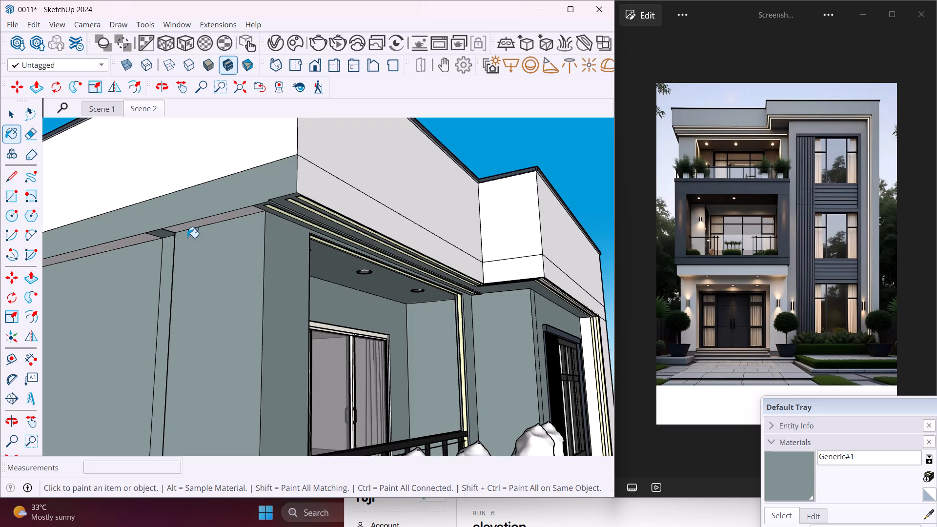
scroll(189, 237, "up", 4)
left_click(203, 220)
left_click(103, 245)
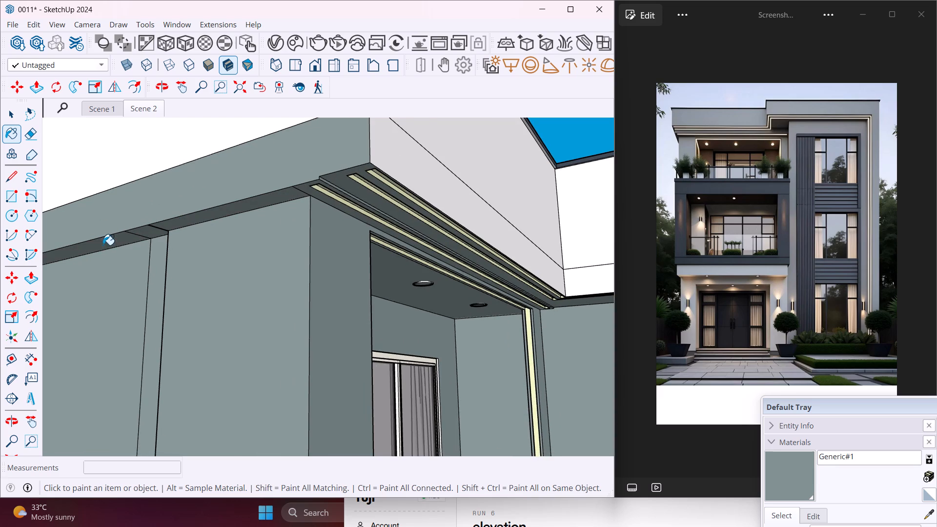
Paint the parapet's front faces, step return, balcony-side face and remaining lower bands with Generic#1.
left_click(398, 167)
middle_click_drag(458, 162, 347, 224)
left_click(363, 193)
left_click(106, 223)
scroll(183, 204, "down", 2)
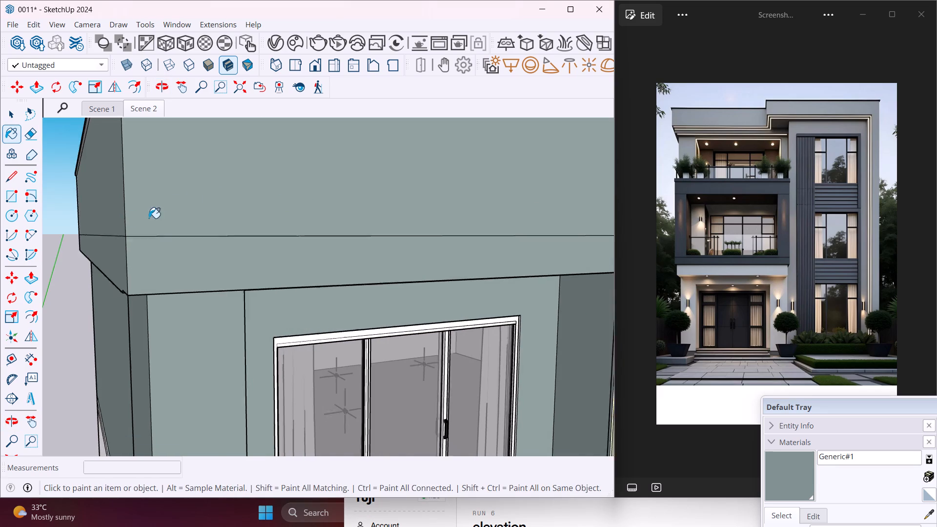
scroll(149, 218, "down", 8)
left_click(461, 205)
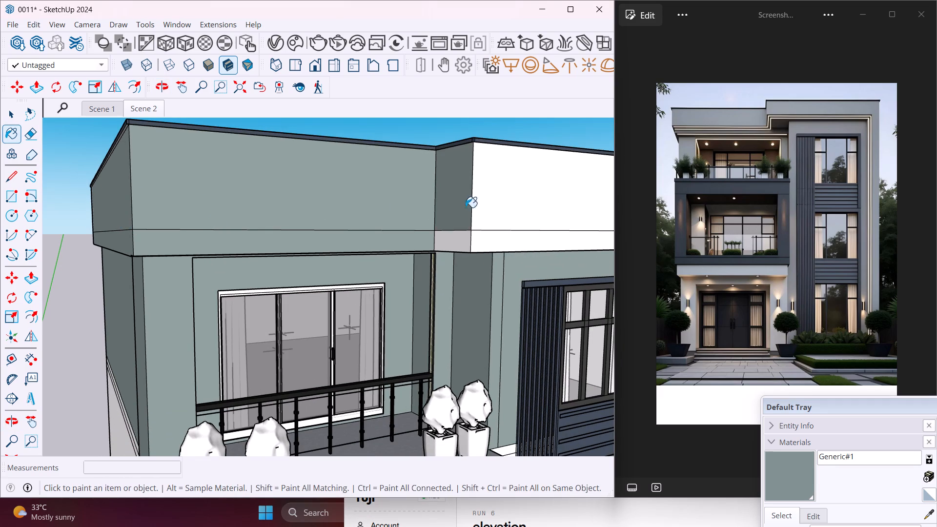
left_click(487, 212)
left_click(475, 239)
left_click(441, 240)
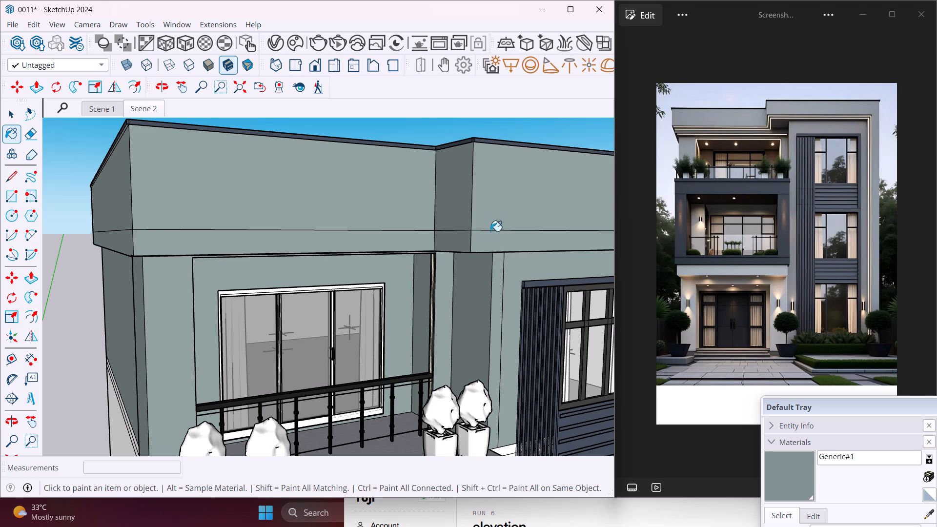
Paint the outer front wall strip, parapet side and top-storey side wall on the window-column side with Generic#1.
scroll(492, 230, "down", 1)
middle_click_drag(492, 230, 276, 226)
scroll(248, 215, "down", 4)
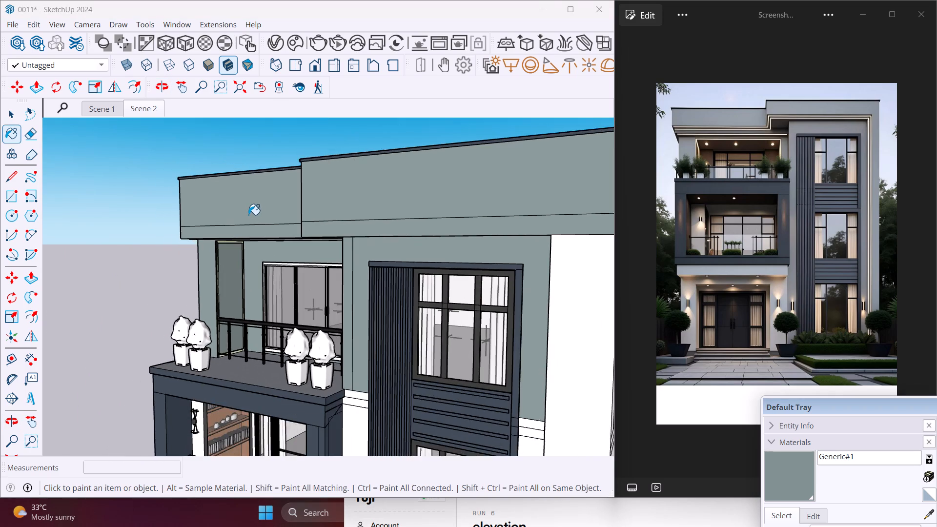
scroll(248, 215, "down", 4)
left_click(442, 250)
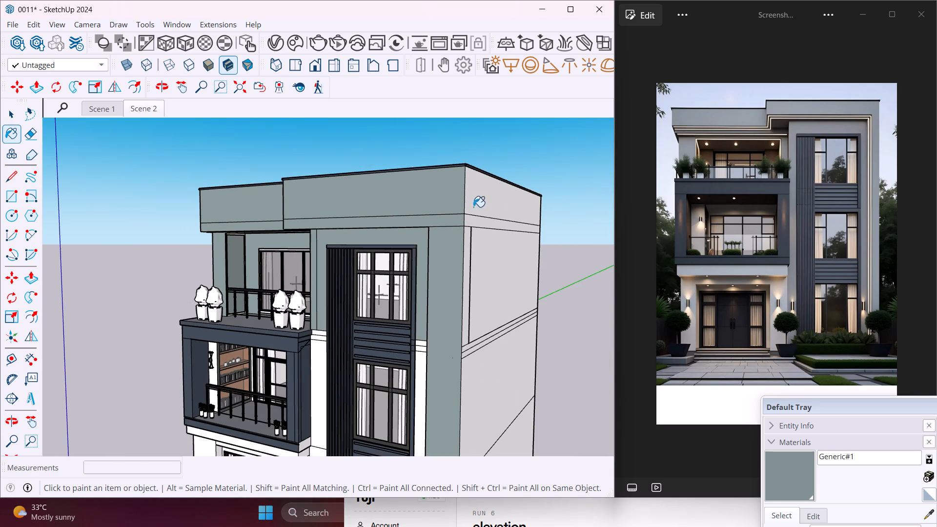
left_click(475, 204)
left_click(466, 246)
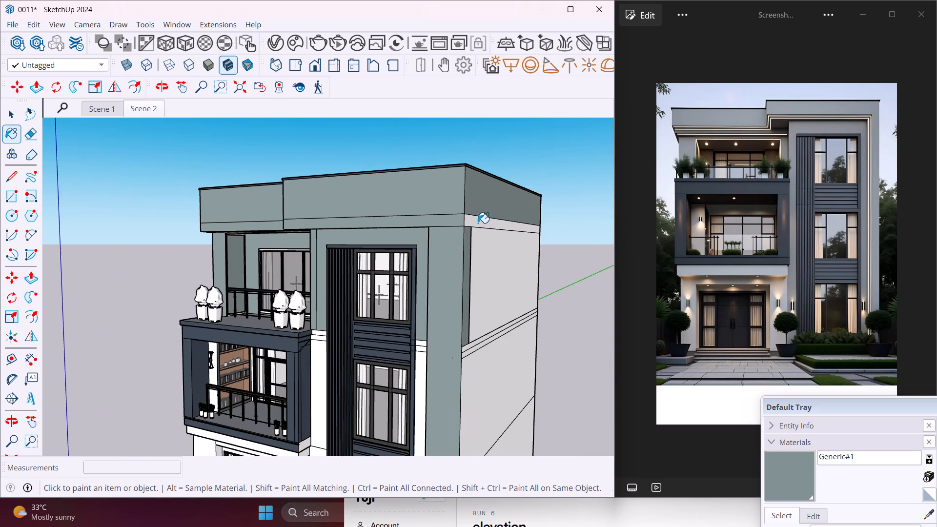
left_click(478, 223)
left_click(477, 248)
Paint the middle-storey side wall and the horizontal bands above it on the window-column side with Generic#1.
left_click(486, 339)
left_click(481, 350)
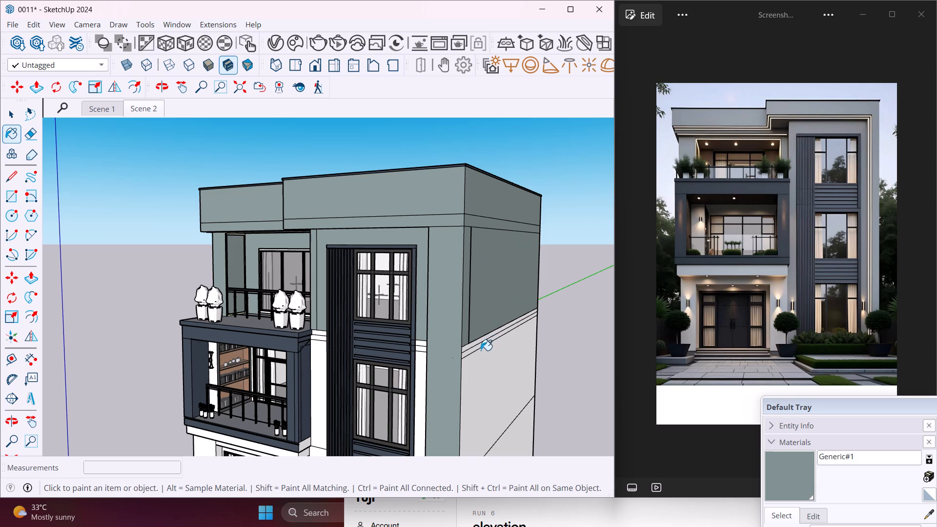
left_click(477, 344)
left_click(476, 350)
scroll(477, 345, "up", 7)
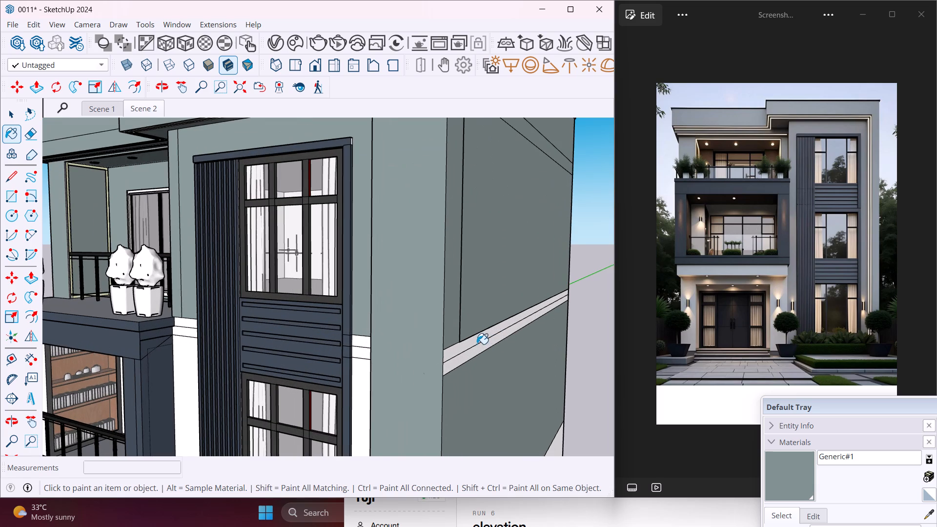
left_click(477, 344)
left_click(478, 352)
left_click(472, 345)
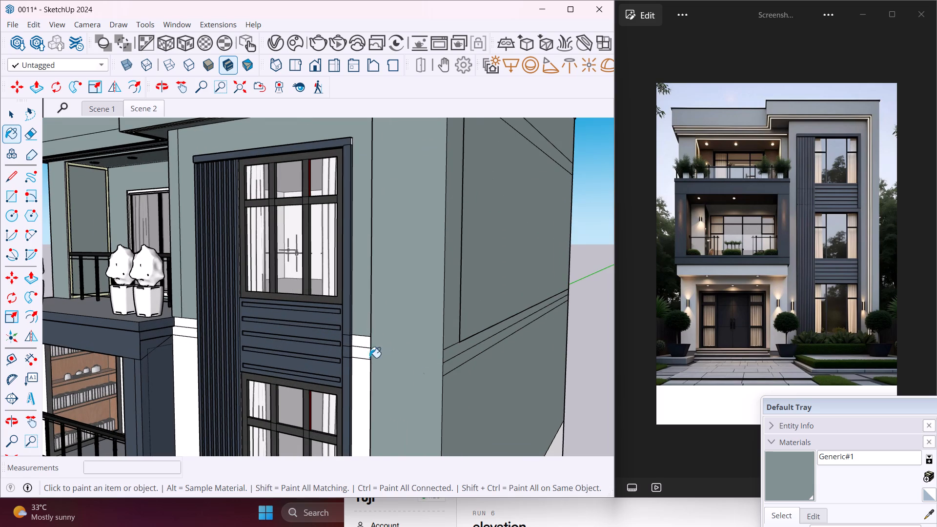
Paint the middle-storey front wall strips and their horizontal bands on both sides of the window column with Generic#1.
left_click(356, 366)
left_click(368, 356)
left_click(367, 344)
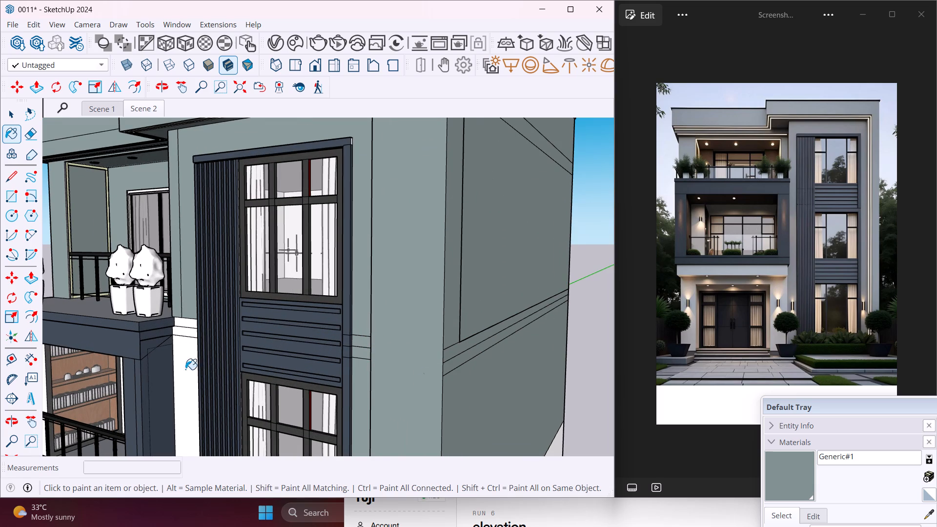
left_click(181, 372)
left_click(193, 334)
left_click(188, 325)
Paint the ground-floor front wall strips on both sides of the window column with Generic#1.
middle_click_drag(187, 323, 287, 286)
scroll(261, 276, "down", 15)
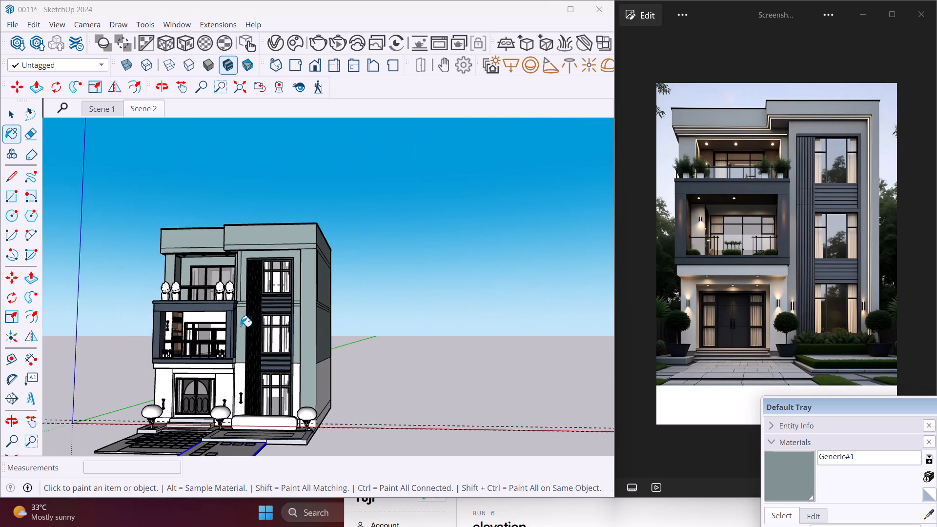
scroll(243, 396, "up", 8)
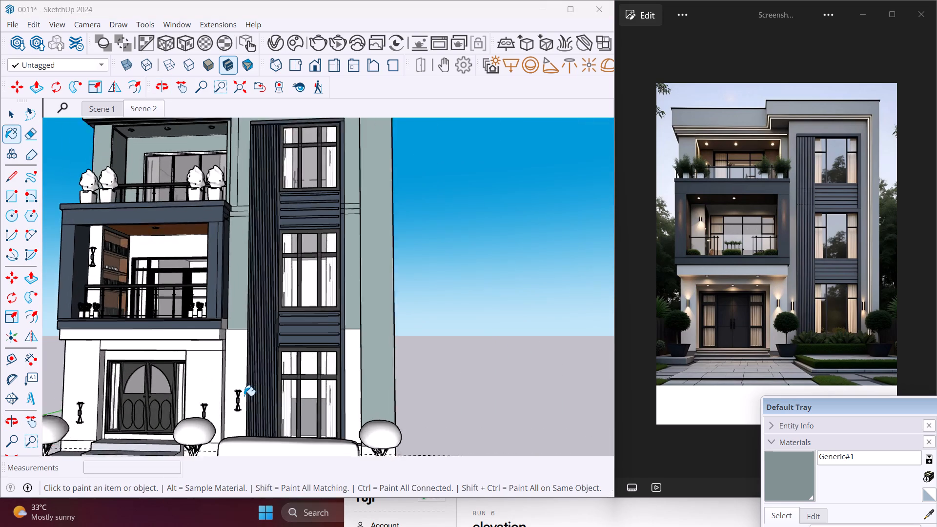
left_click(236, 356)
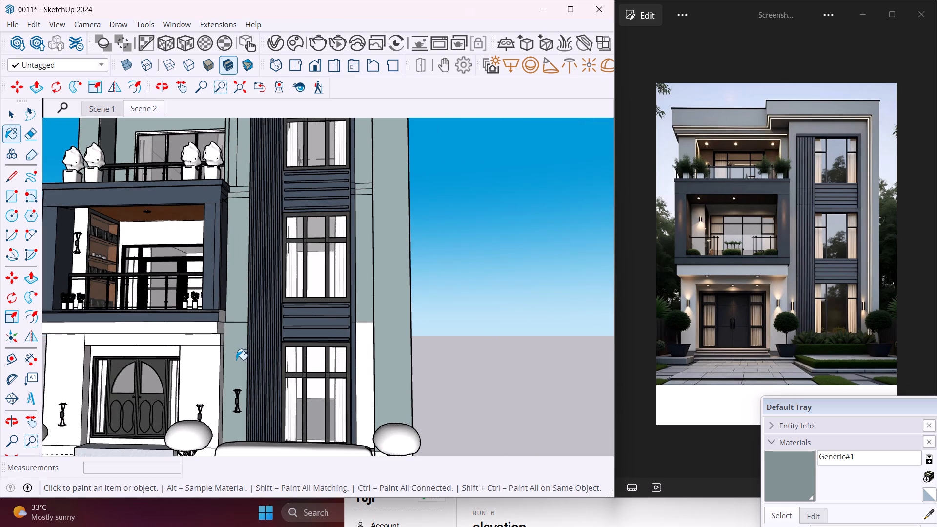
scroll(222, 318, "down", 2)
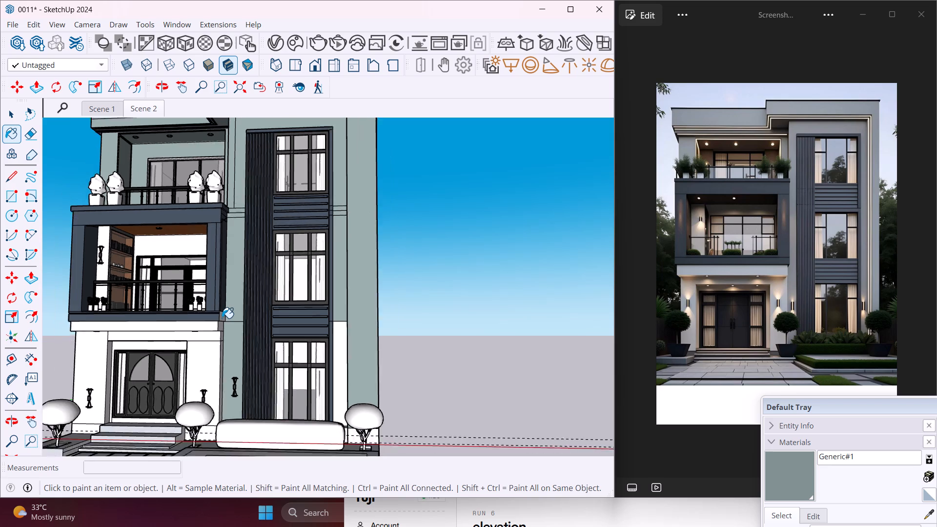
scroll(222, 318, "down", 1)
left_click(326, 366)
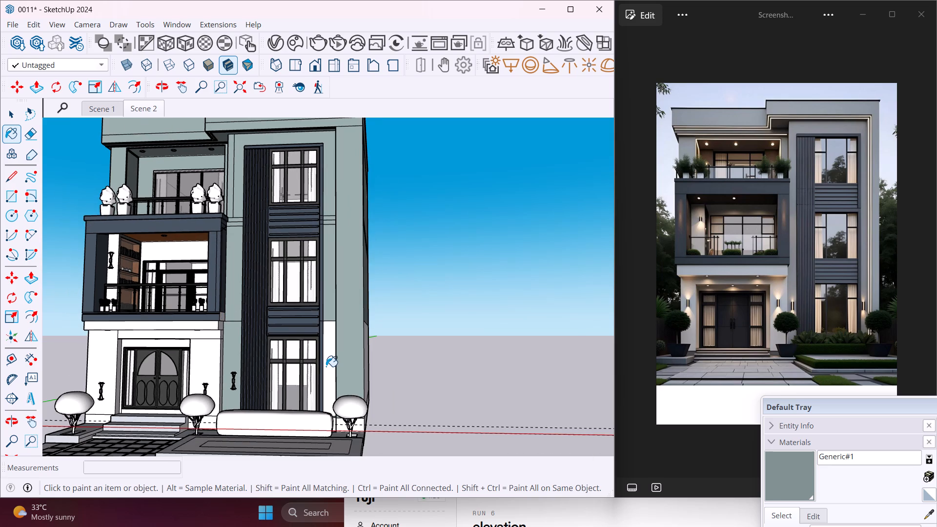
Paint the white wall-base strips behind the round trees at both ends of the long planter with Generic#1.
middle_click_drag(329, 366, 387, 370)
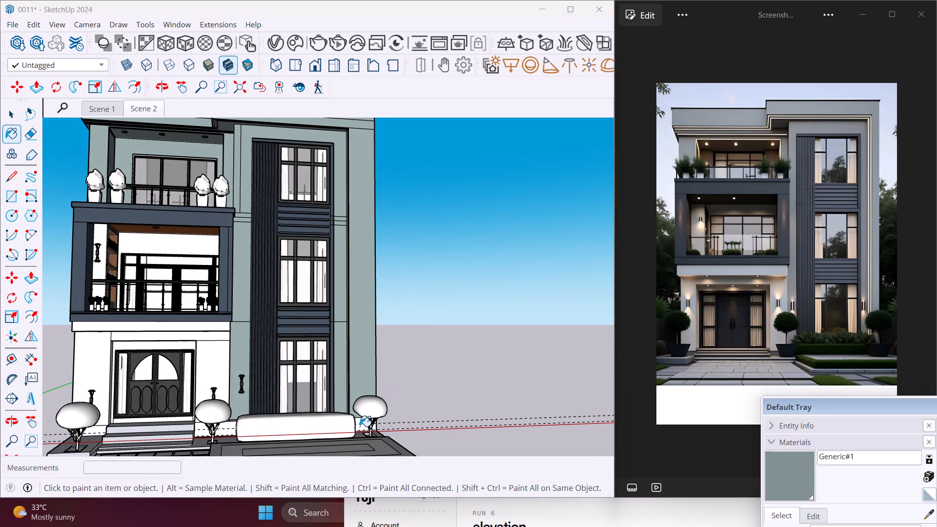
scroll(360, 426, "up", 11)
left_click(365, 412)
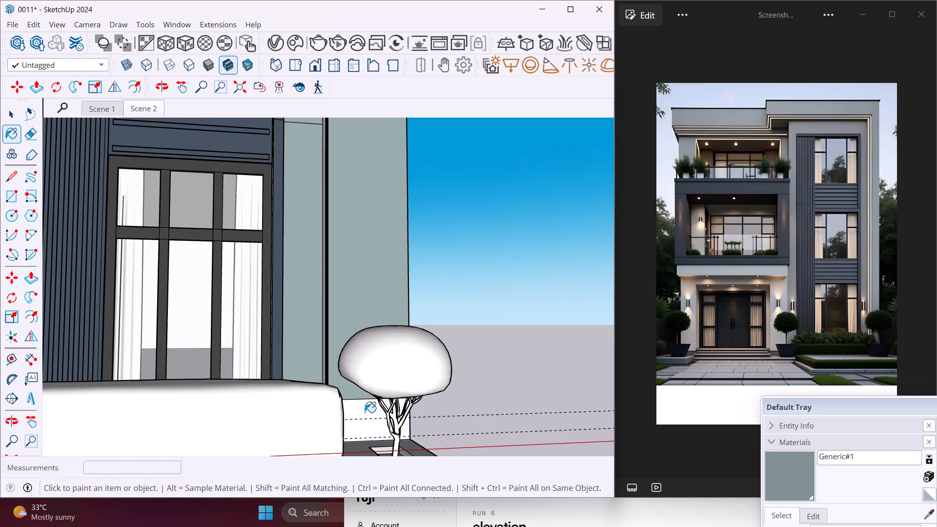
scroll(365, 412, "down", 9)
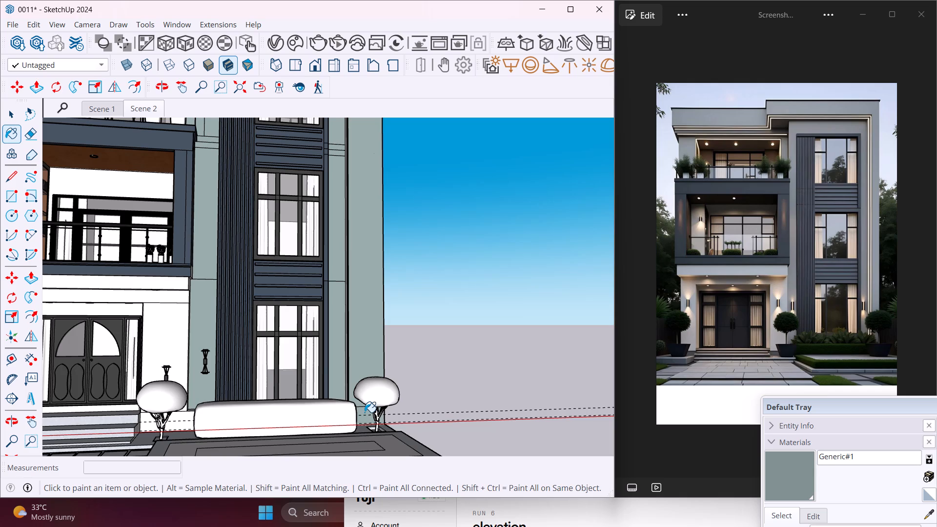
middle_click_drag(365, 412, 464, 397)
left_click(187, 427)
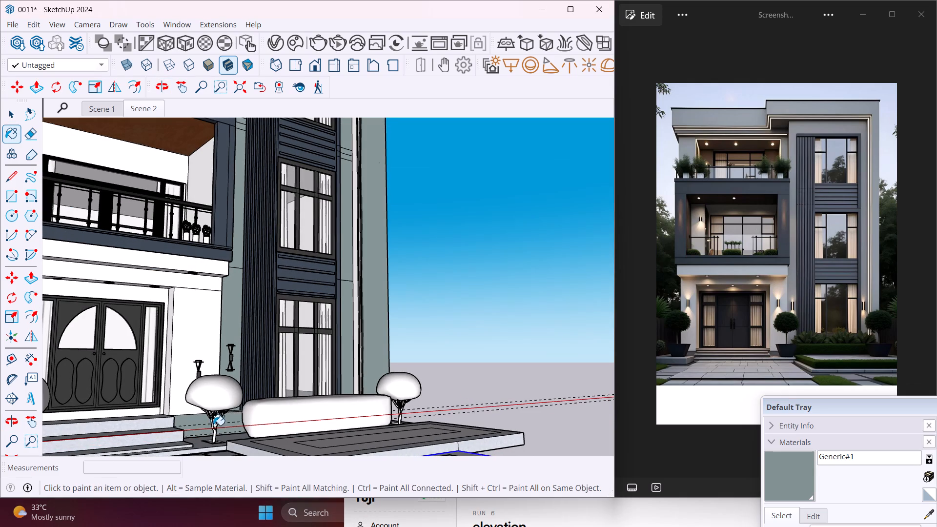
Paint the ground-floor and middle-storey outer side walls on the entrance side with Generic#1.
scroll(222, 426, "down", 3)
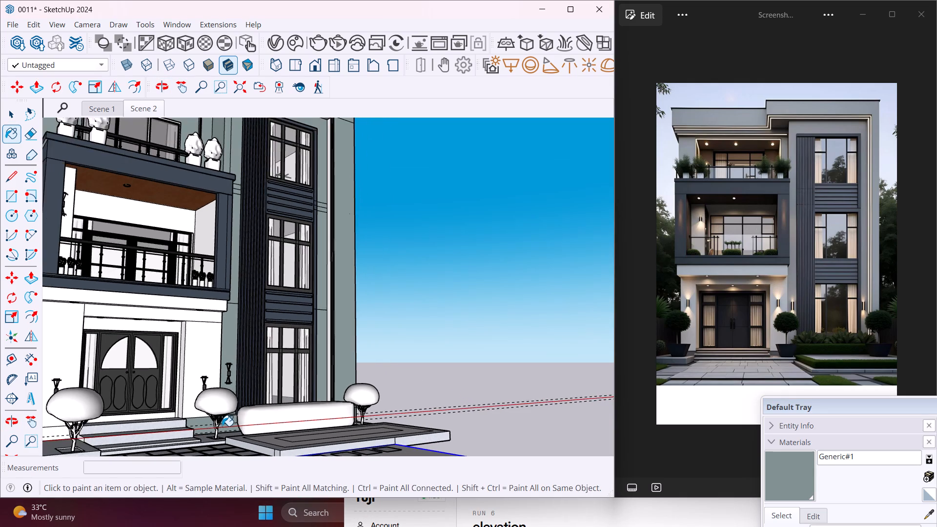
scroll(222, 426, "down", 3)
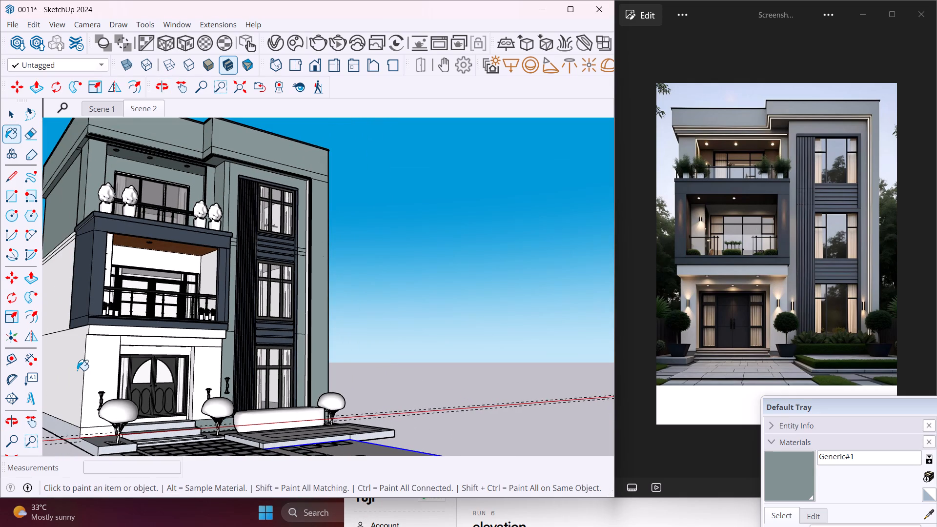
left_click(77, 370)
left_click(61, 309)
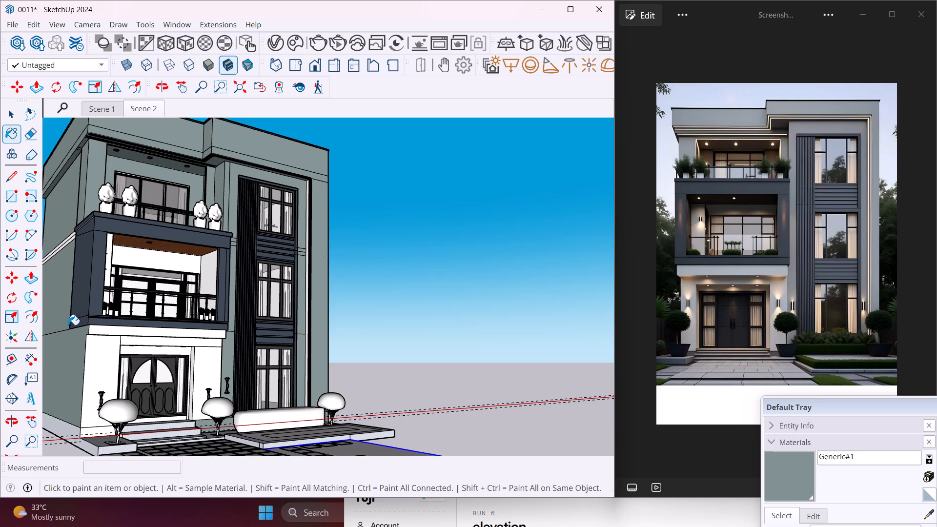
Paint the back wall and inner side wall of the middle-storey balcony recess with Generic#1.
scroll(174, 266, "up", 7)
left_click(173, 259)
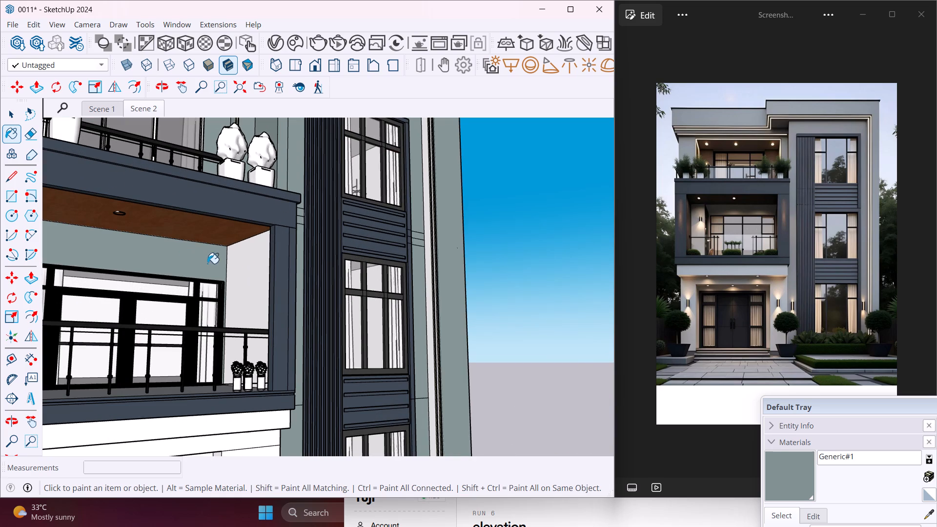
left_click(243, 283)
scroll(243, 285, "up", 1)
middle_click_drag(243, 285, 268, 303)
scroll(264, 297, "down", 5)
scroll(266, 288, "up", 7)
middle_click_drag(277, 290, 363, 280)
left_click(351, 273)
left_click(331, 268)
scroll(331, 267, "down", 5)
Paint the middle-storey balcony wall behind the wall lamp, beside the bookshelf, with Generic#1.
middle_click_drag(332, 267, 101, 282)
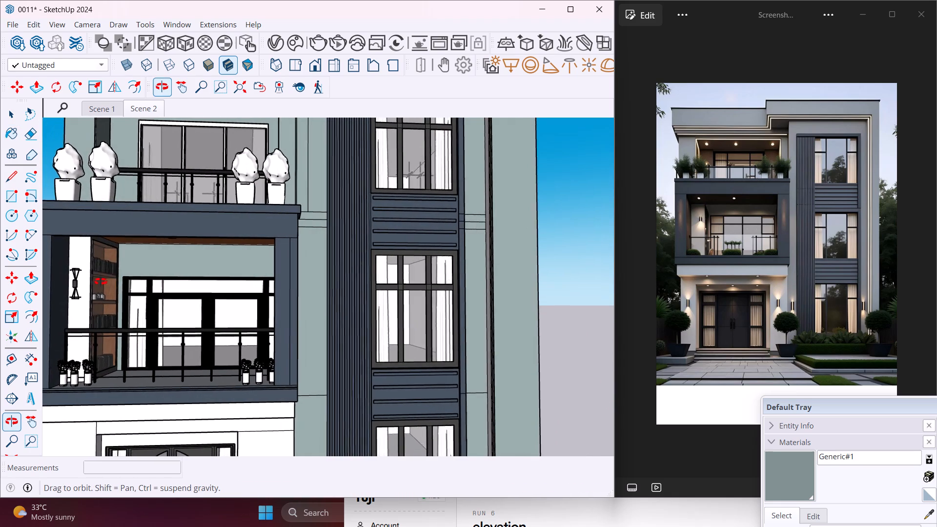
middle_click_drag(101, 282, 100, 282)
scroll(87, 290, "up", 4)
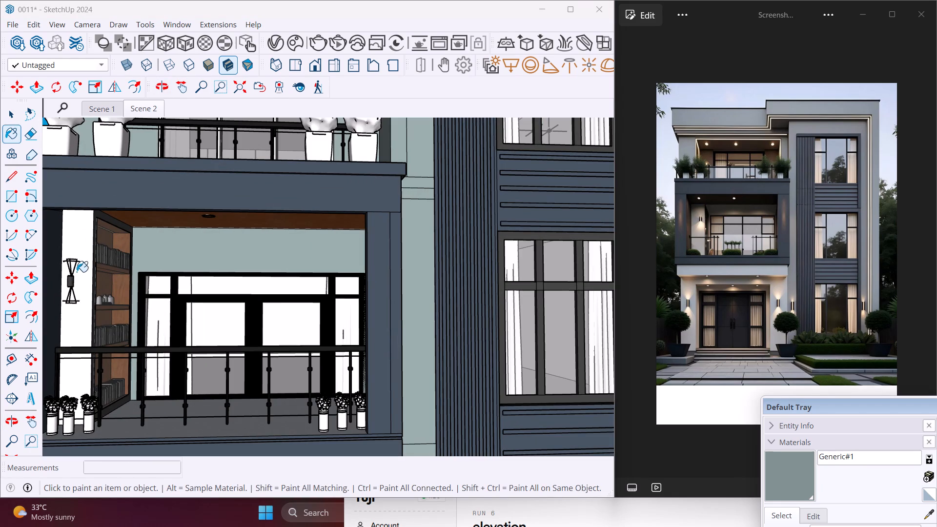
left_click(81, 273)
middle_click_drag(85, 275, 139, 267)
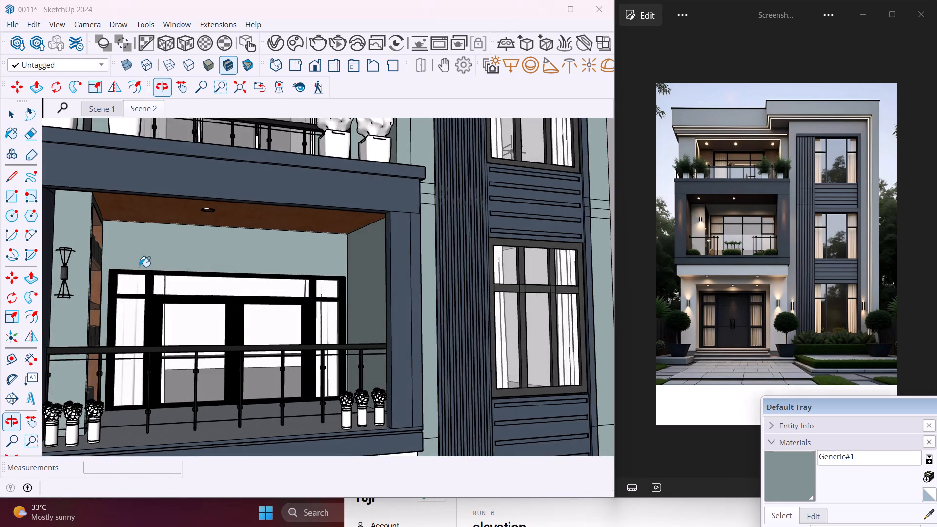
scroll(128, 260, "down", 11)
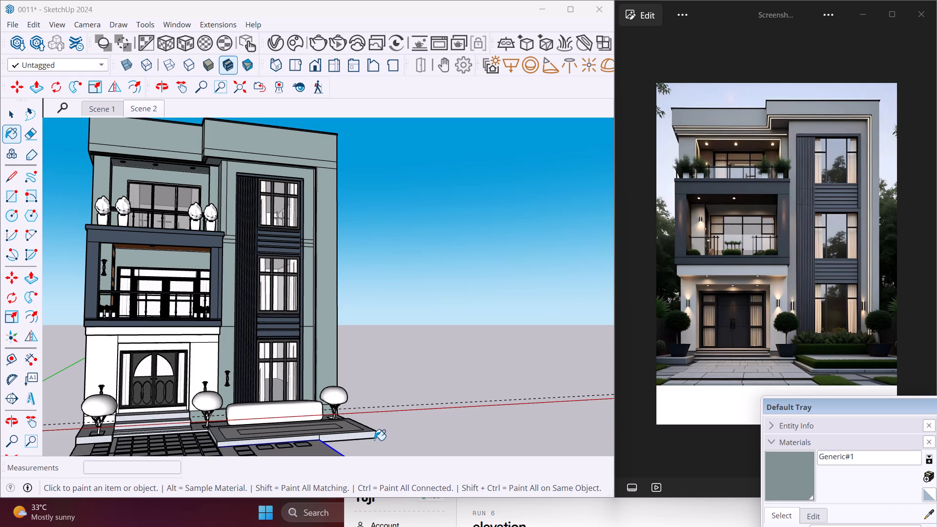
key("Escape")
key("space")
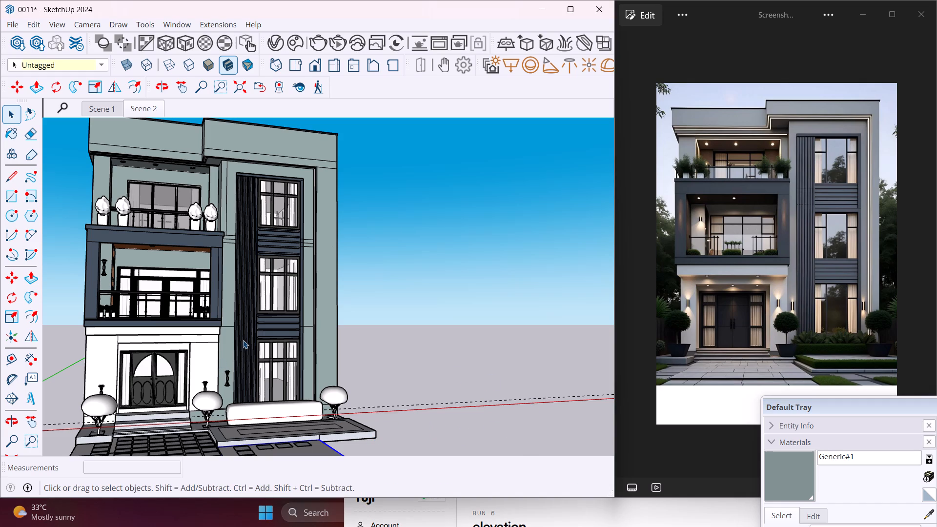
Create a new V-Ray Generic material with a pale green-white diffuse colour of R 0.84, G 0.886, B 0.842.
scroll(121, 288, "up", 1)
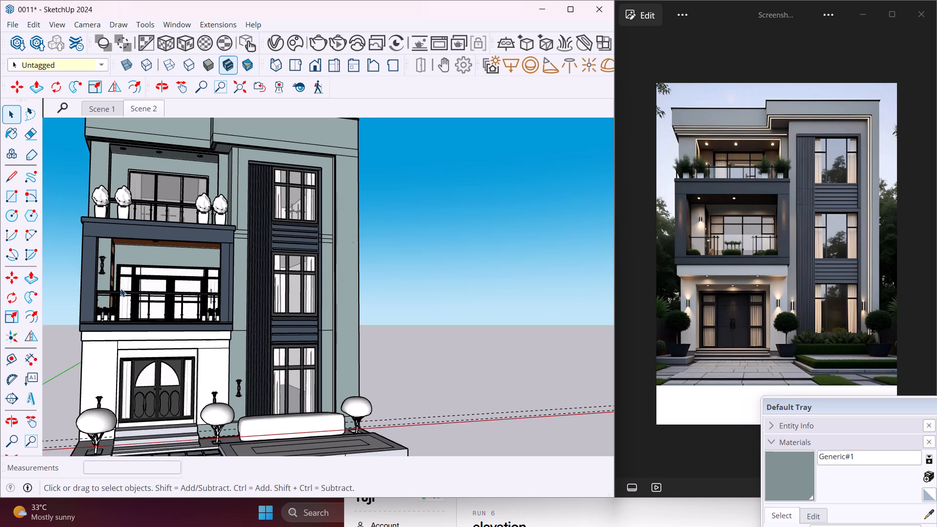
middle_click_drag(121, 289, 165, 288)
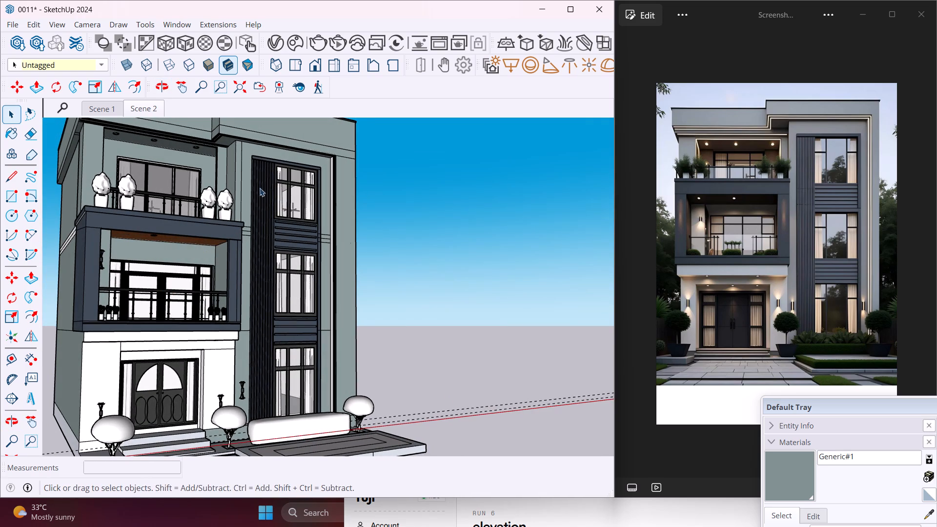
left_click(276, 52)
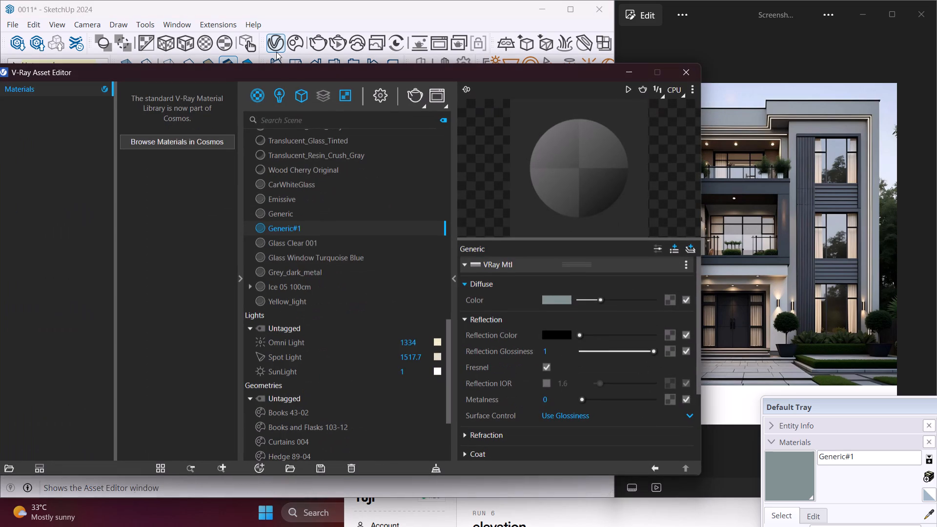
left_click(263, 465)
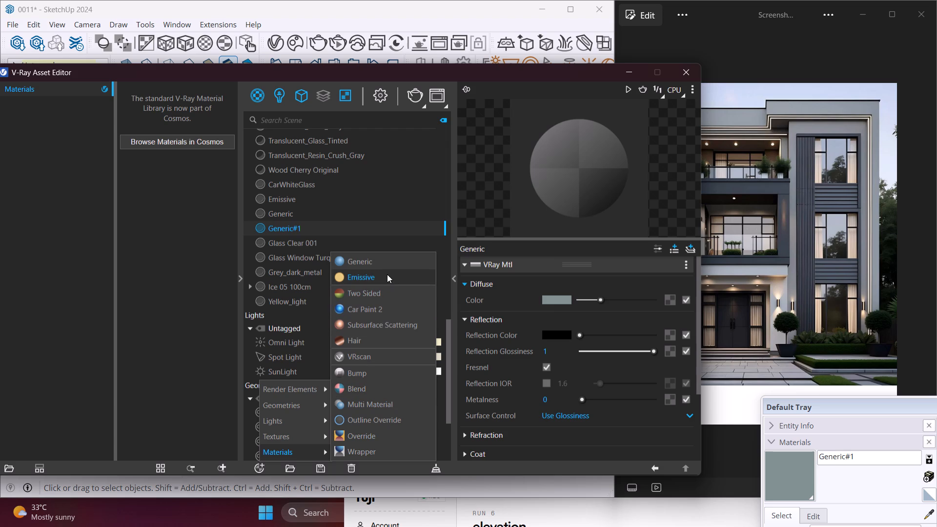
left_click(387, 265)
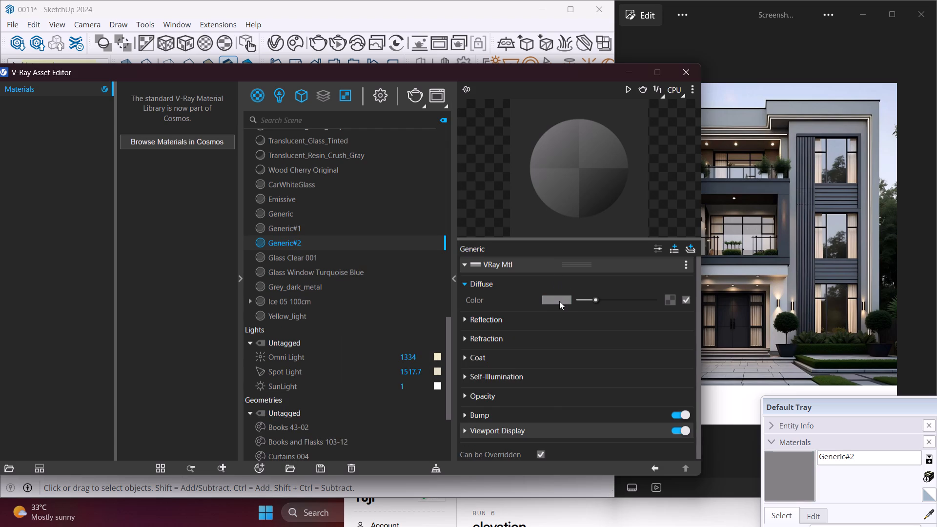
left_click(559, 301)
left_click(285, 177)
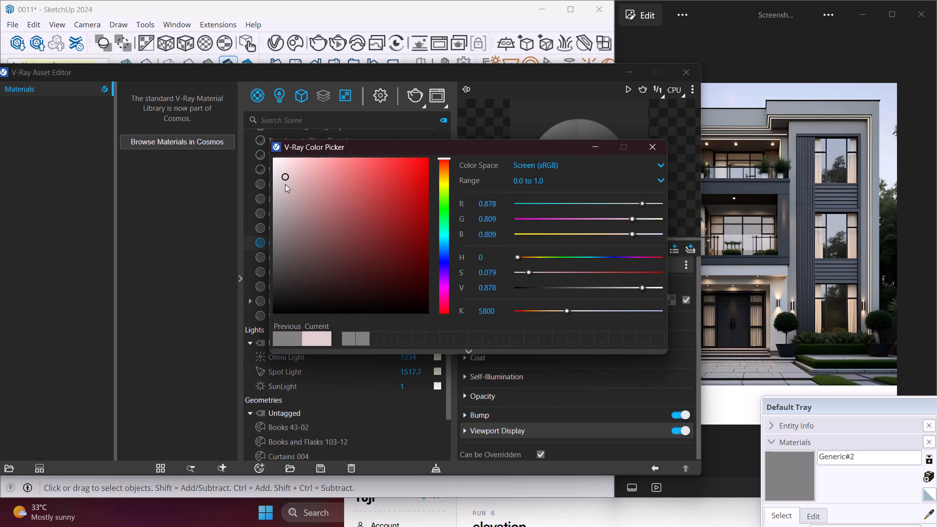
left_click(278, 207)
left_click(279, 184)
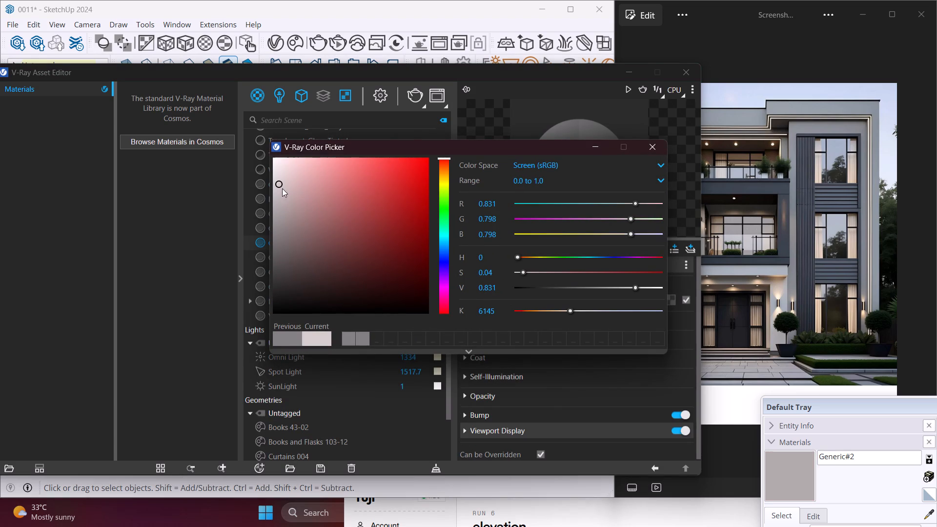
left_click(445, 211)
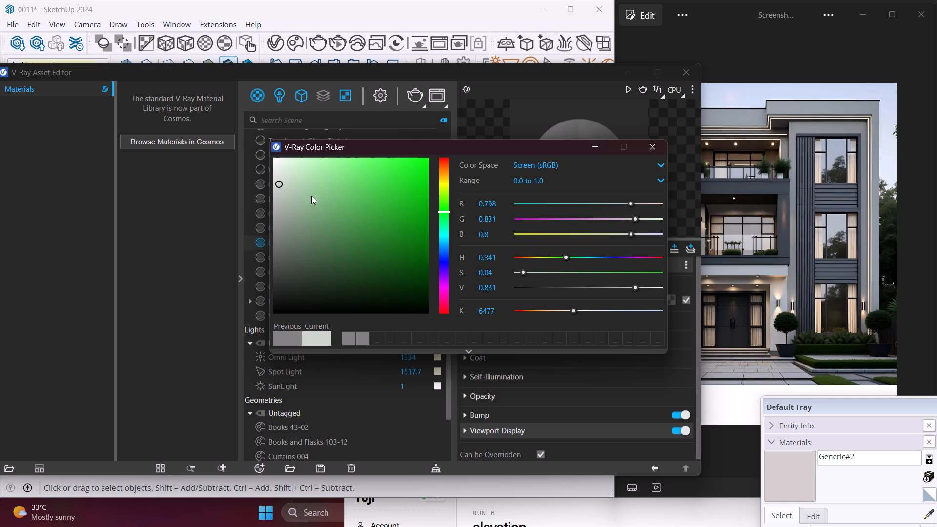
left_click(281, 176)
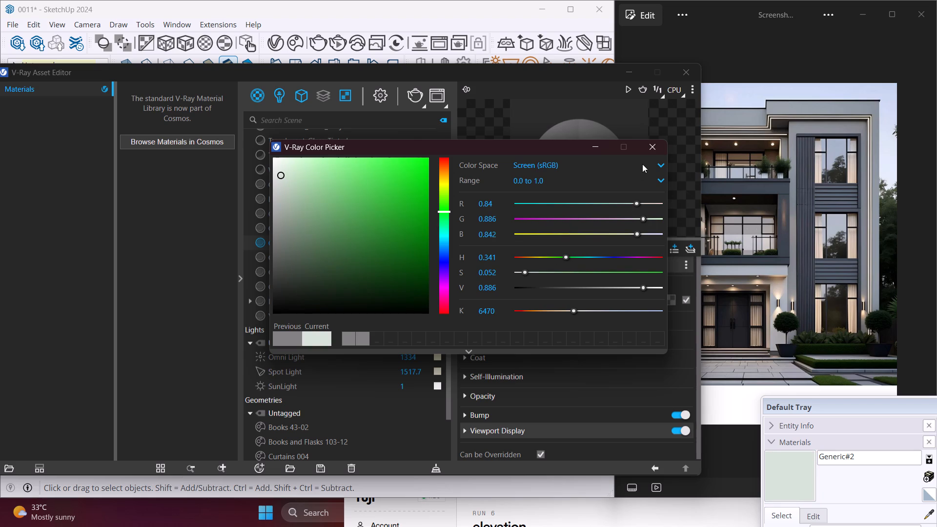
left_click(653, 145)
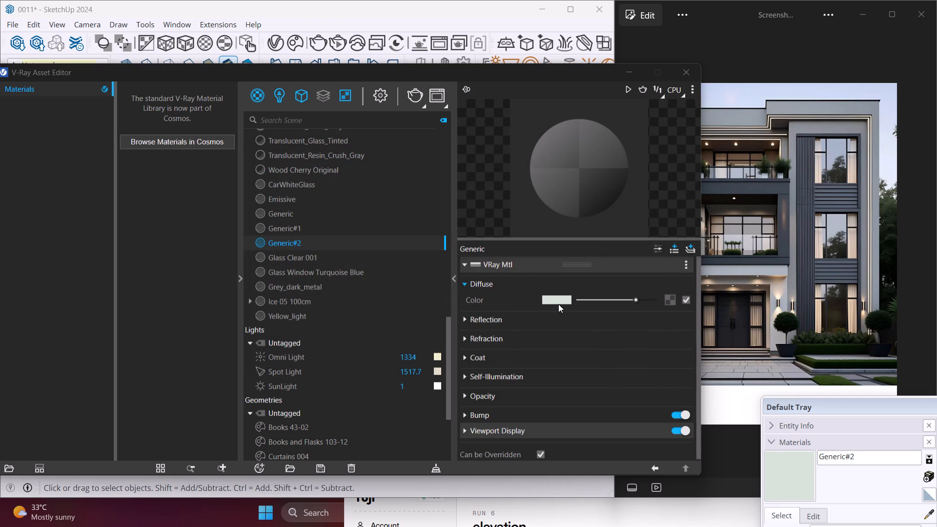
left_click(626, 75)
Paint the ground-floor entrance front walls, the lintel and wall above the door, and the fascia under the balcony with Generic#2.
left_click(797, 475)
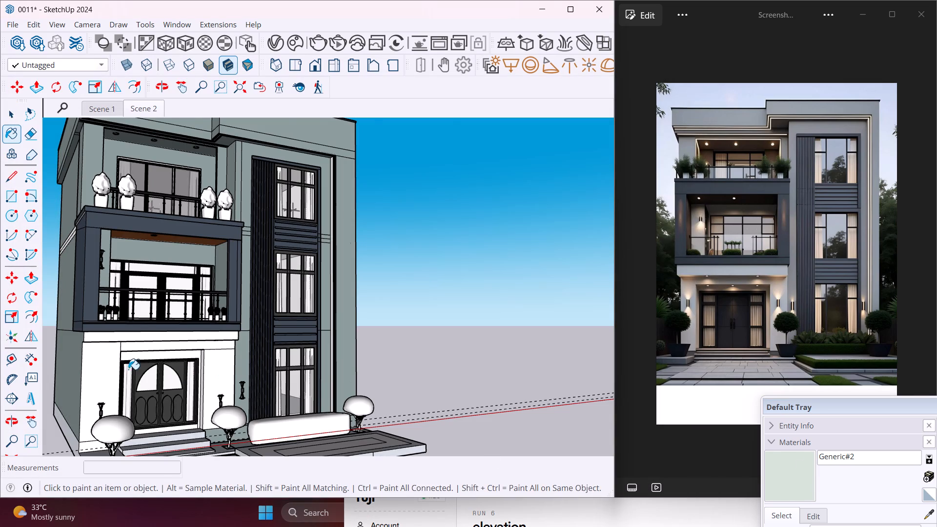
scroll(120, 368, "up", 8)
left_click(109, 354)
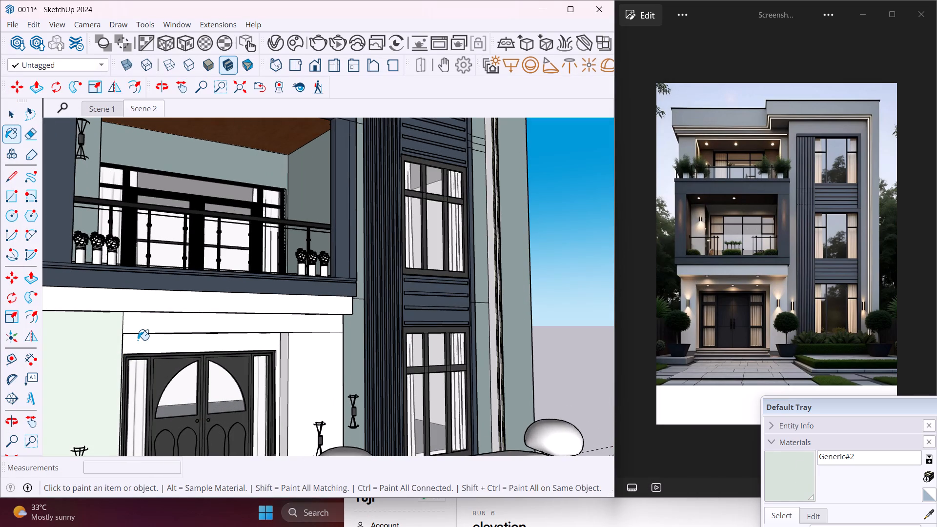
left_click(138, 340)
left_click(158, 329)
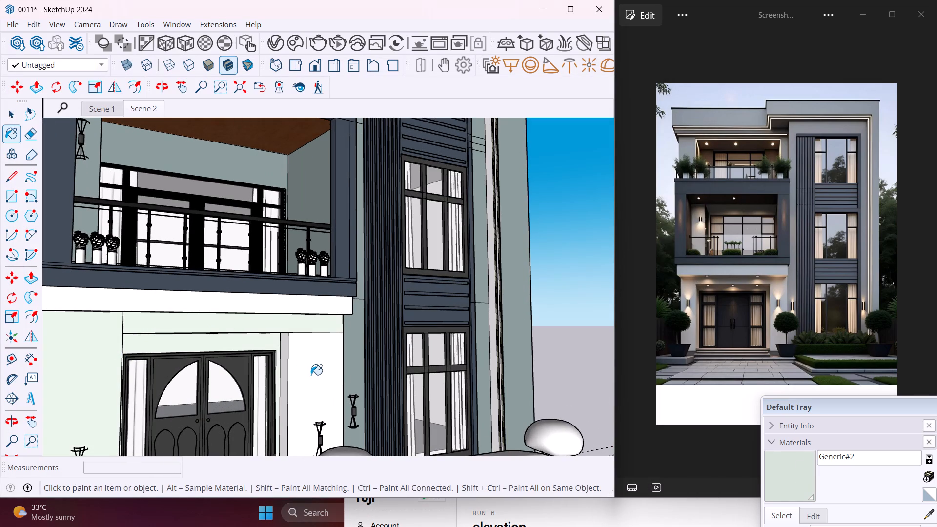
left_click(311, 375)
left_click(308, 308)
Paint the fascia underside, the entrance recess ceiling and the recess side face nearest the window column with Generic#2.
middle_click_drag(308, 308, 386, 259)
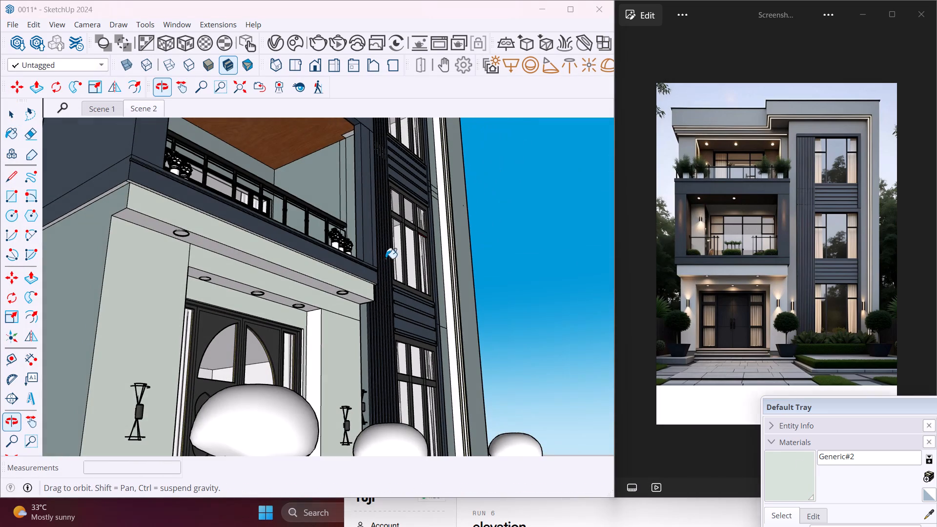
scroll(314, 284, "up", 4)
left_click(313, 284)
left_click(314, 358)
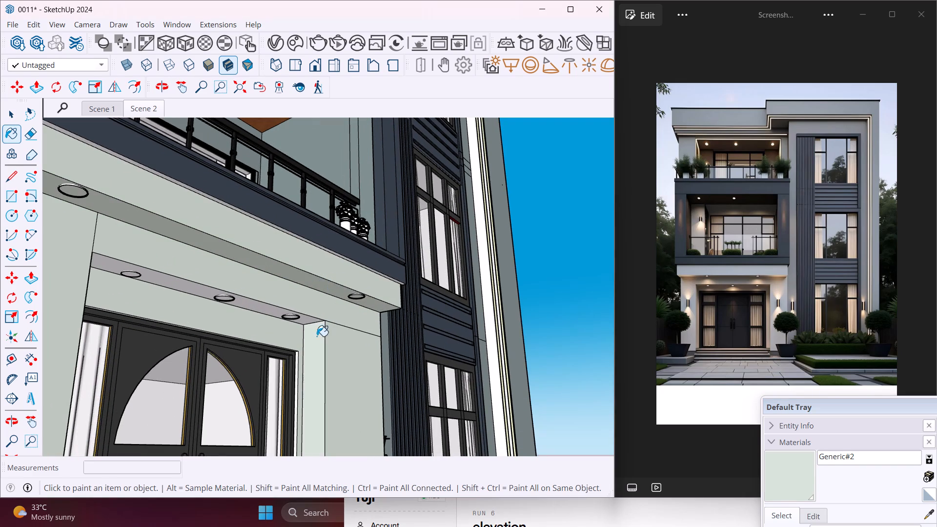
left_click(315, 327)
scroll(310, 321, "up", 4)
left_click(310, 317)
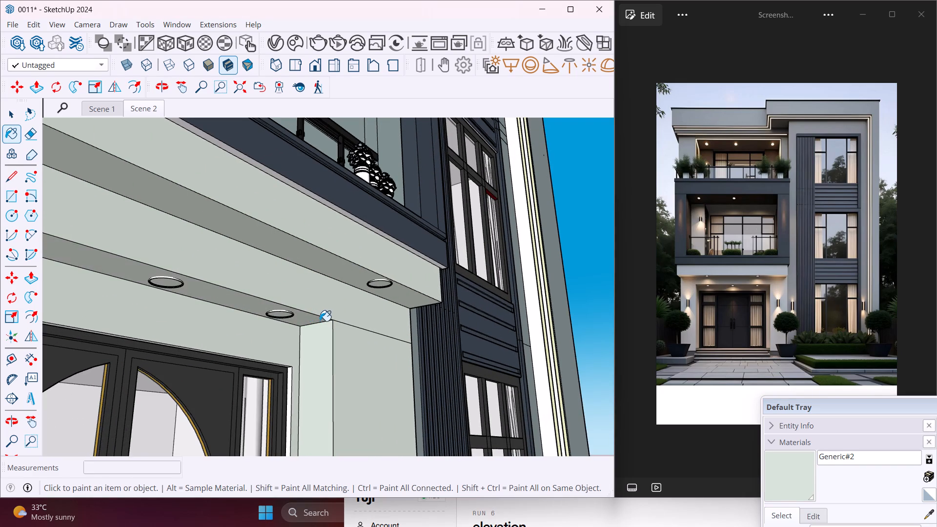
Paint the entrance recess's outer side face and the remaining wall surfaces and narrow edges around the door frame with Generic#2.
scroll(322, 322, "down", 6)
middle_click_drag(339, 331, 156, 357)
scroll(163, 351, "down", 3)
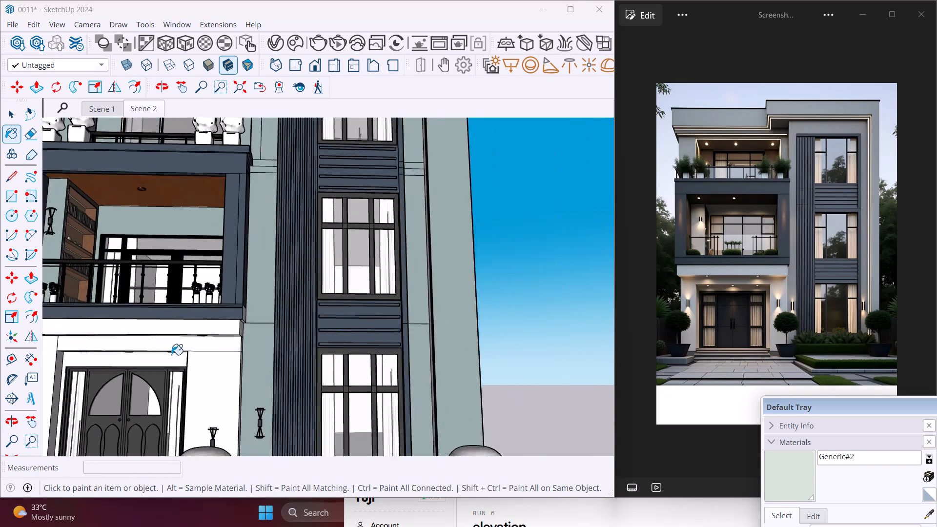
scroll(171, 355, "down", 6)
scroll(100, 396, "up", 12)
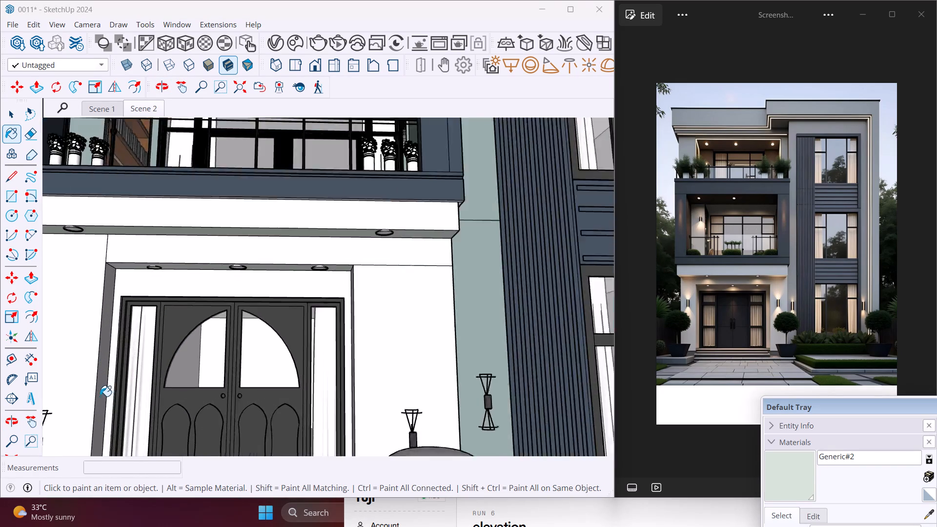
scroll(100, 396, "up", 2)
left_click(100, 396)
scroll(100, 396, "up", 6)
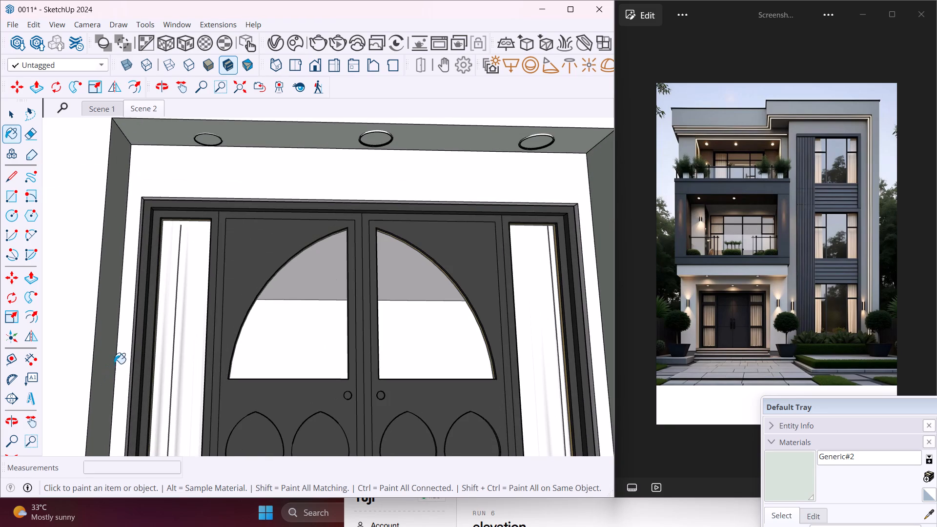
left_click(125, 358)
left_click(151, 182)
scroll(593, 296, "up", 8)
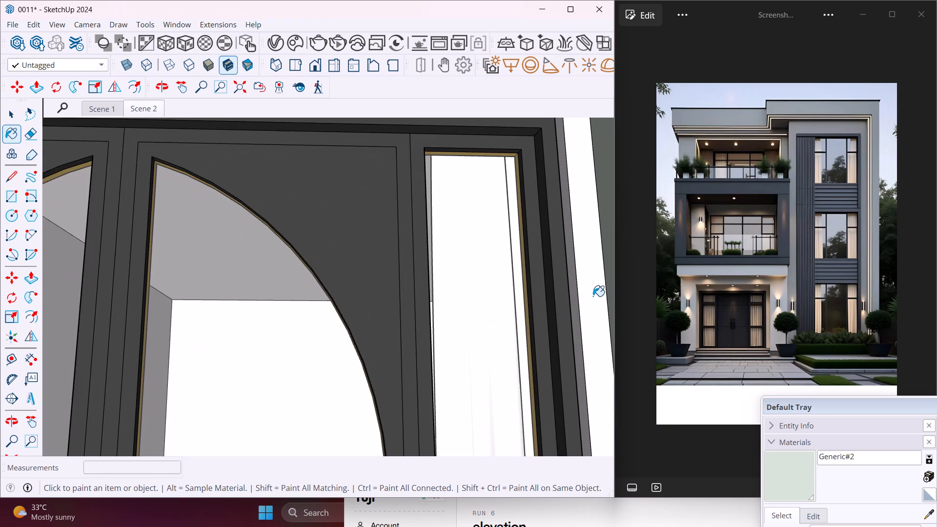
left_click(593, 296)
scroll(593, 296, "up", 3)
double_click(593, 296)
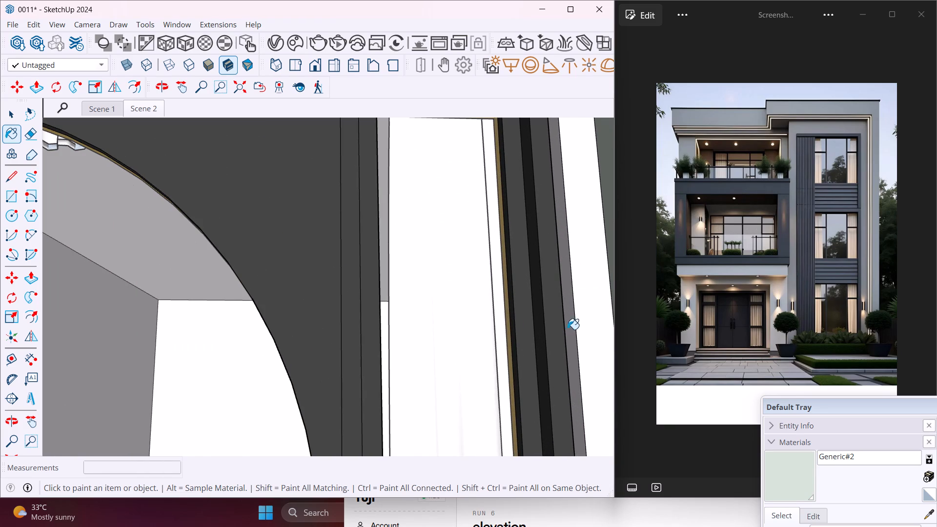
left_click(574, 331)
middle_click_drag(589, 314, 570, 392)
scroll(547, 339, "down", 11)
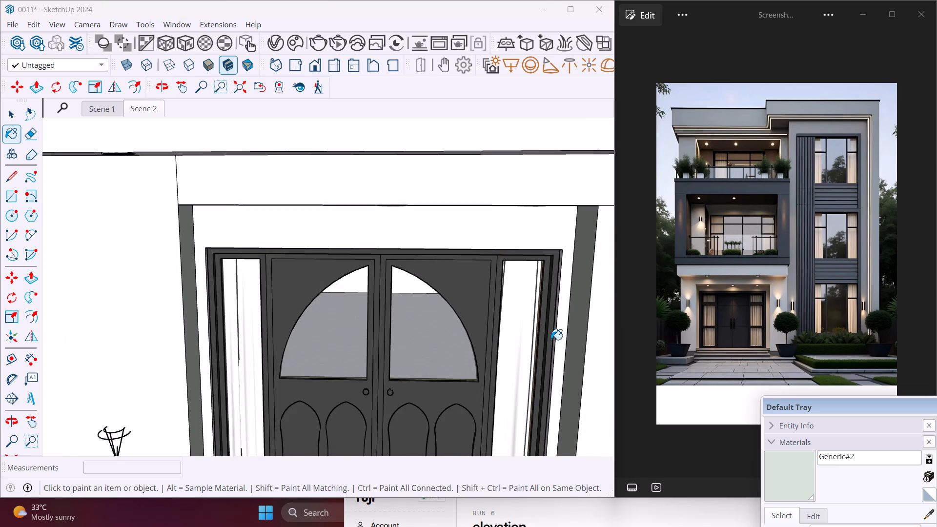
scroll(551, 340, "down", 16)
middle_click_drag(554, 347, 457, 349)
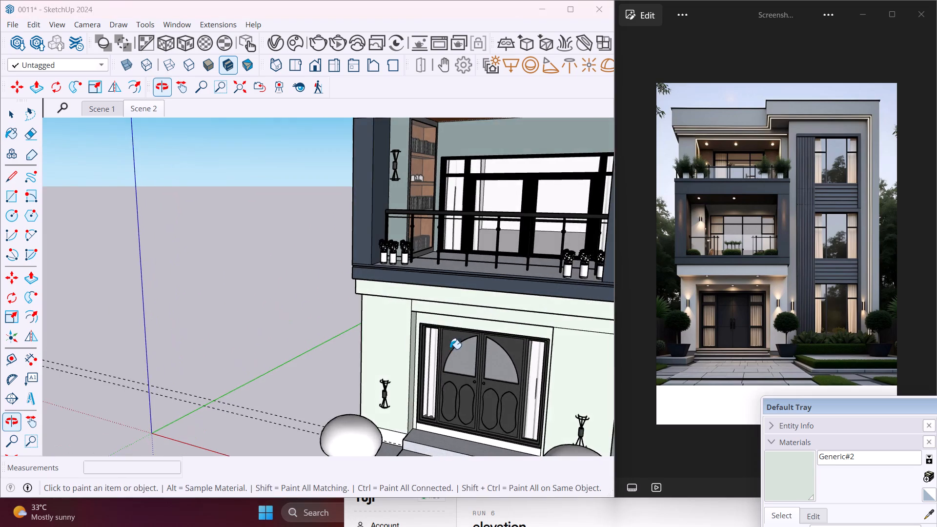
scroll(436, 342, "down", 10)
middle_click_drag(490, 373, 584, 355)
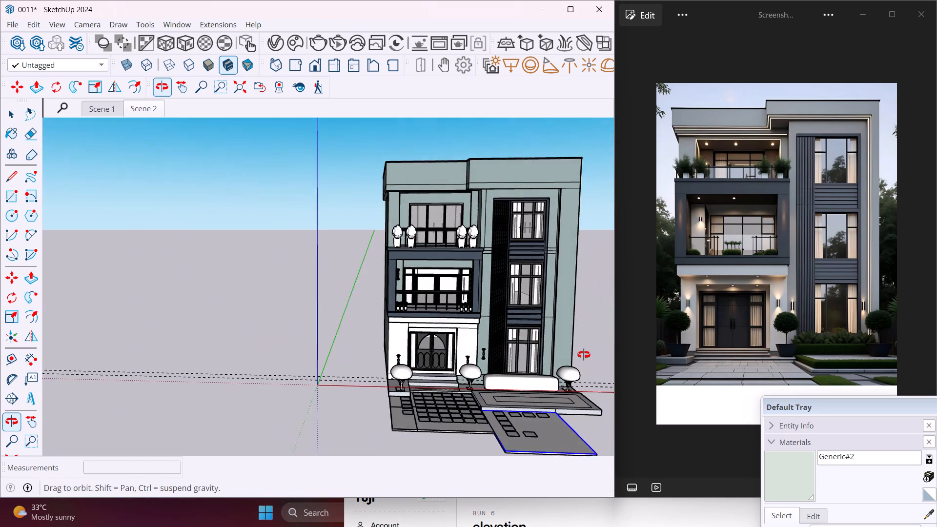
middle_click_drag(584, 355, 587, 355)
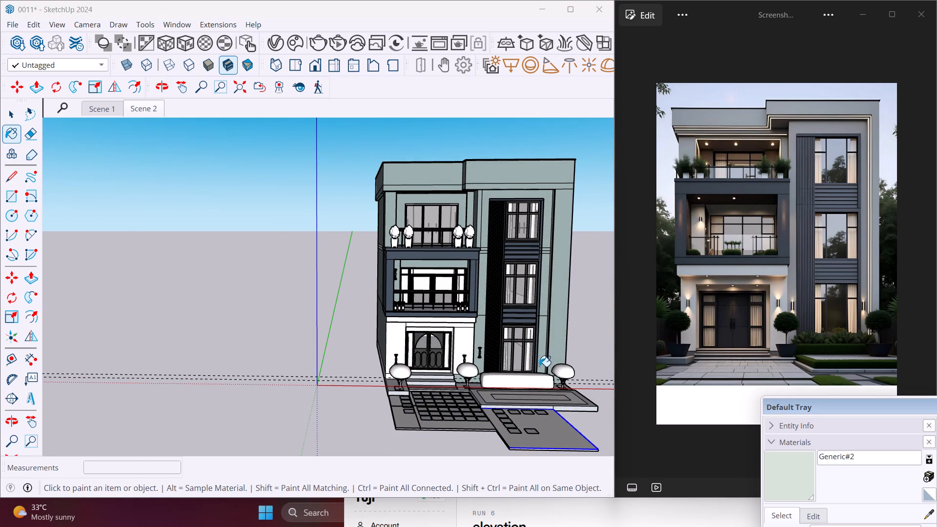
scroll(483, 345, "up", 7)
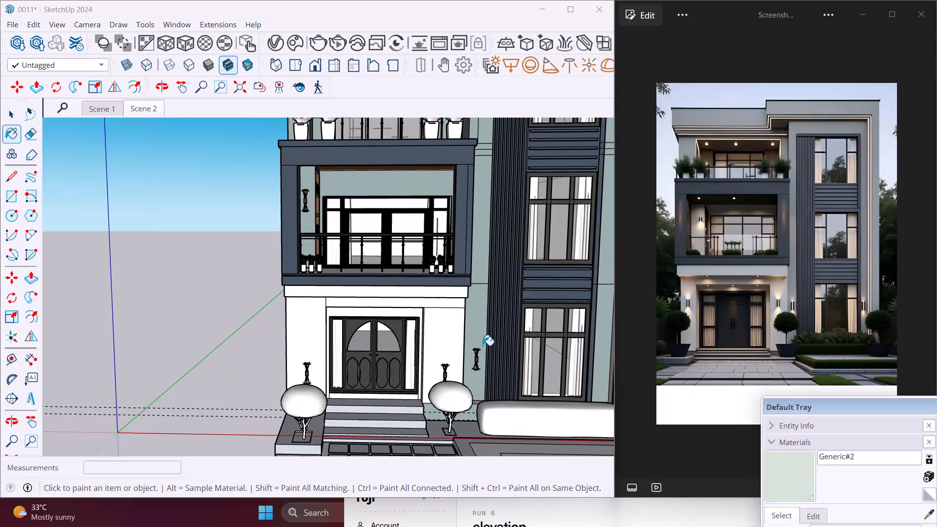
key("Escape")
key("space")
Inside the wall group, move the wall lamp left of the entrance door straight up by 2'.
scroll(299, 378, "up", 7)
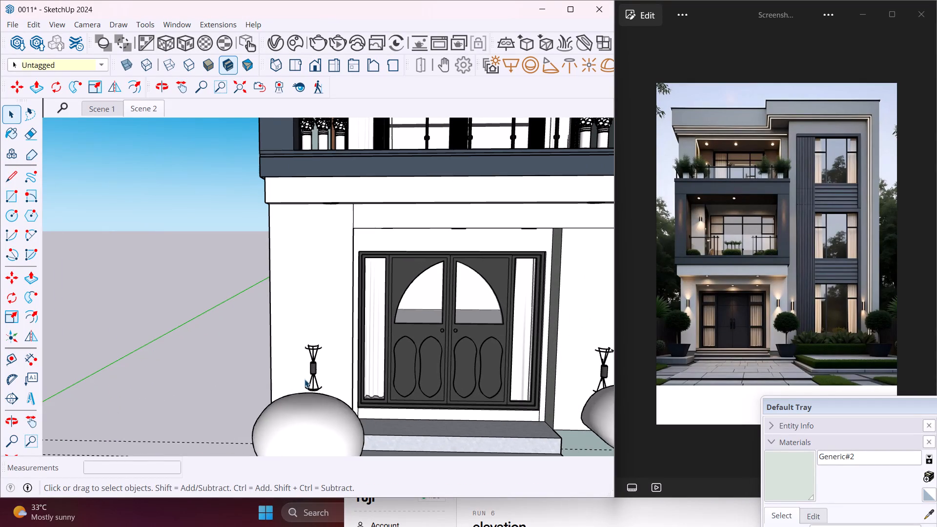
double_click(314, 374)
left_click_drag(335, 321, 334, 322)
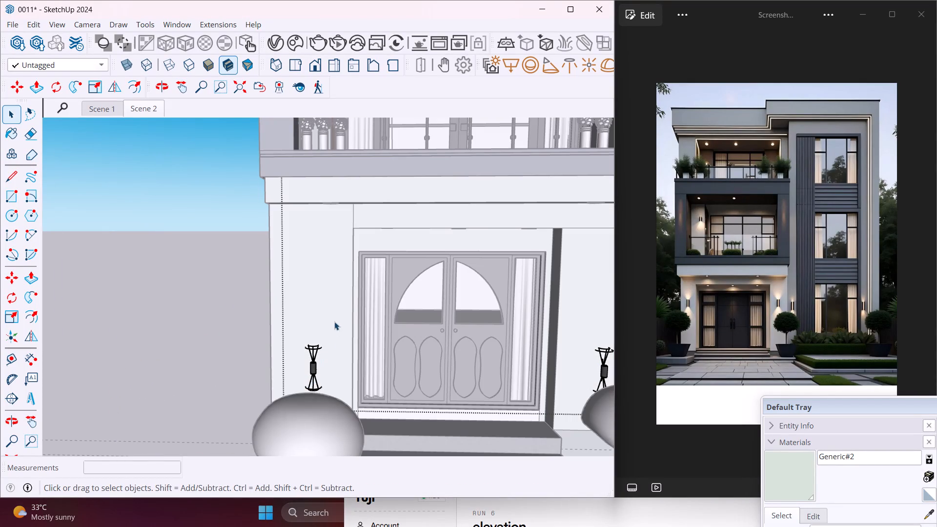
left_click_drag(334, 322, 293, 394)
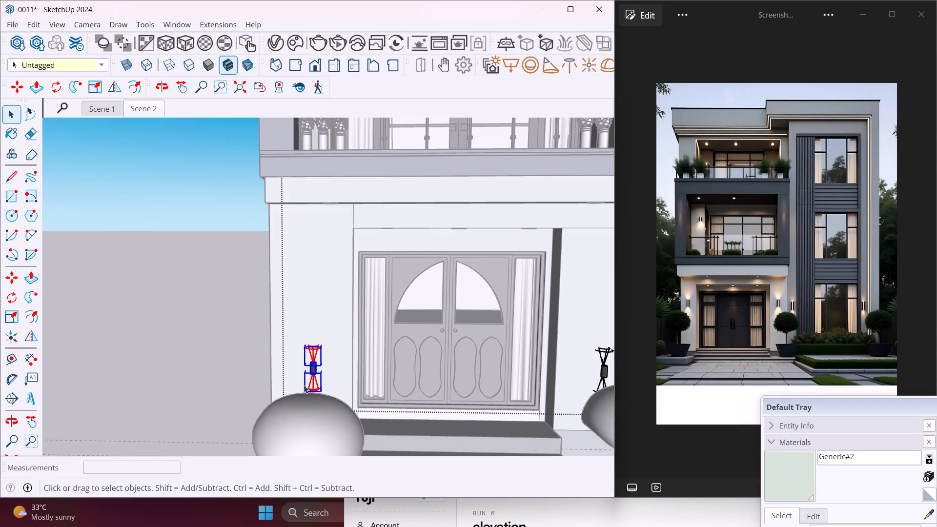
key("comma")
type(",,m")
left_click(334, 363)
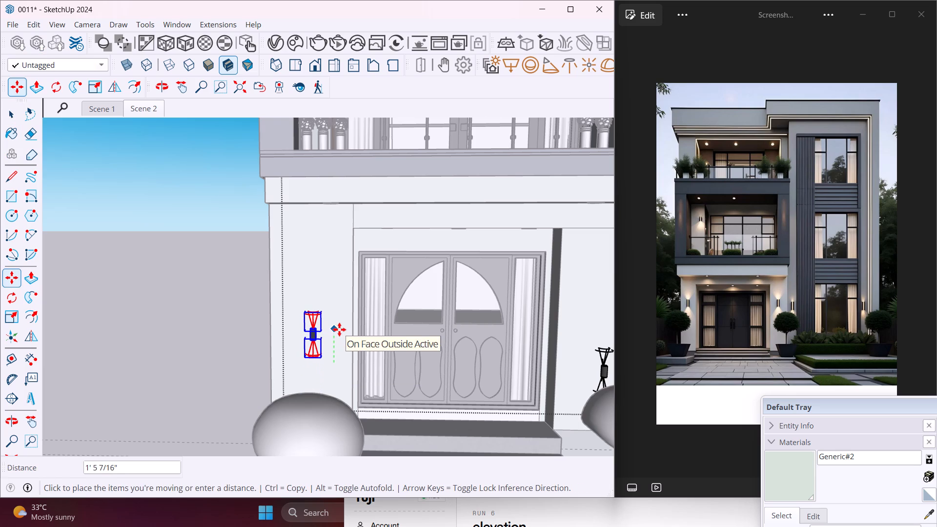
left_click(338, 314)
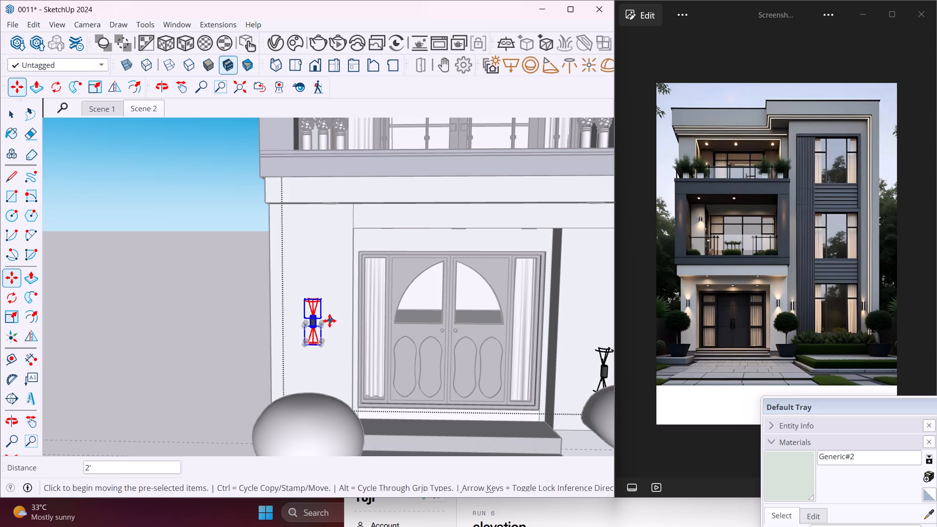
scroll(328, 321, "down", 8)
key("Escape")
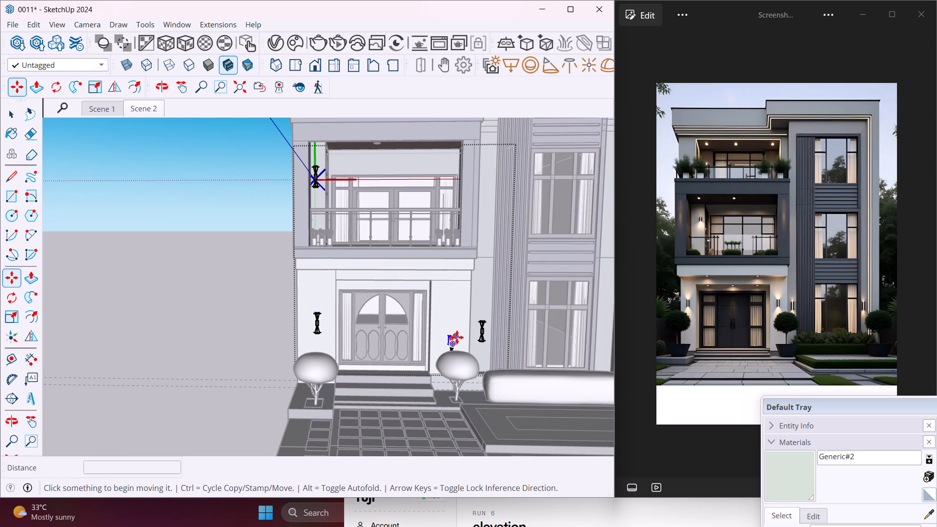
Move the wall lamp right of the entrance door straight up by 2', level with the lamp on the other side.
scroll(460, 343, "up", 3)
key("Escape")
key("space")
middle_click_drag(460, 344, 470, 374)
left_click_drag(465, 335, 432, 381)
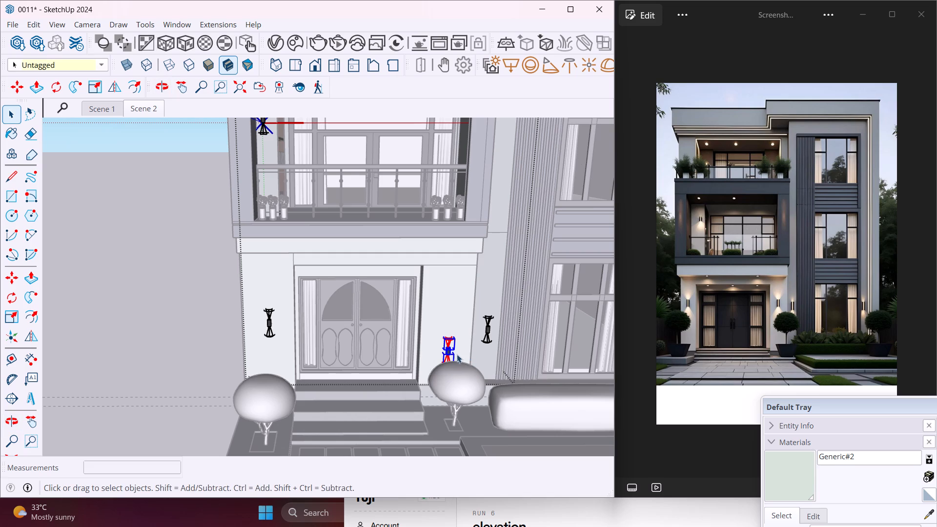
key("m")
left_click(465, 346)
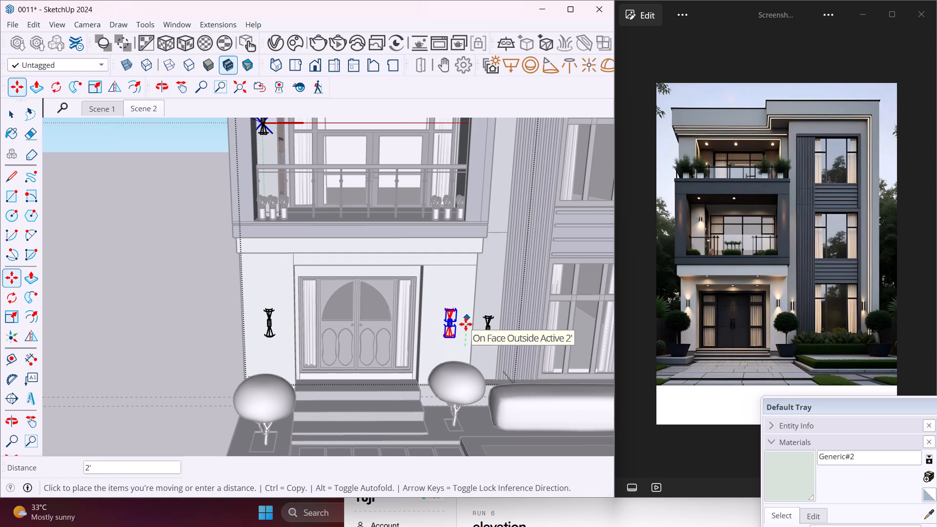
left_click(466, 324)
key("Escape")
key("space")
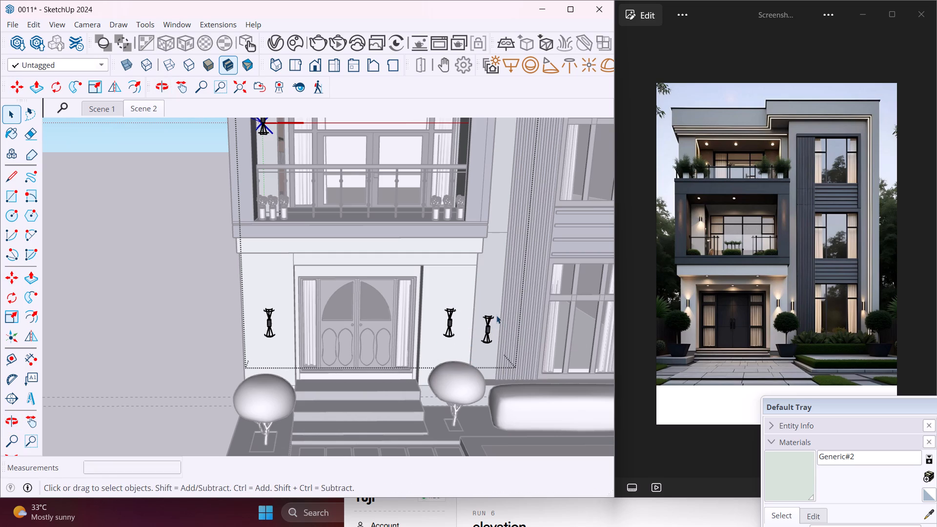
Raise the wall lamp between the entrance and the ribbed window column by about 1' 5".
left_click_drag(498, 304, 474, 352)
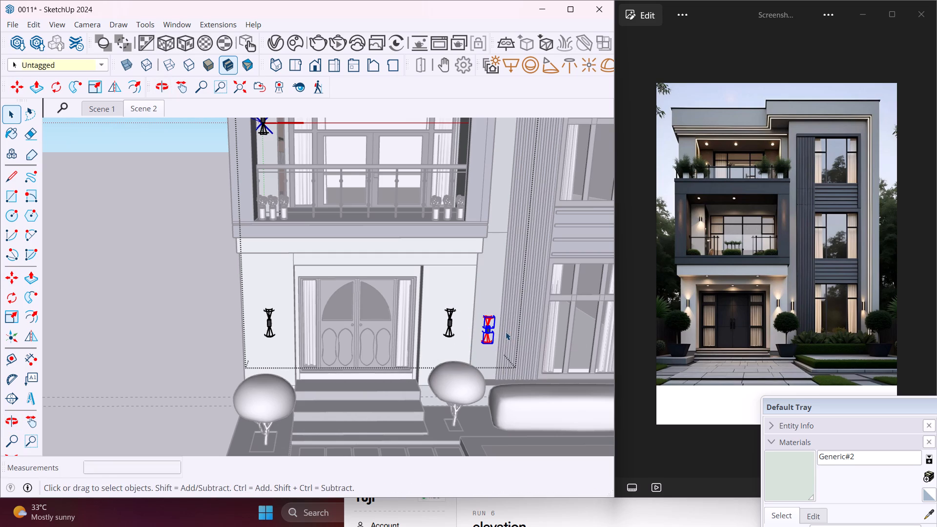
key("m")
left_click(501, 329)
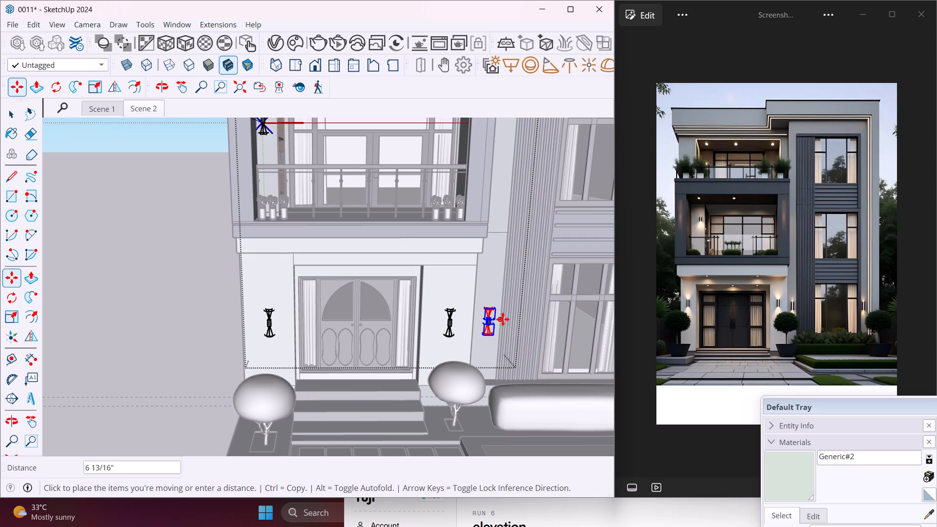
left_click(503, 314)
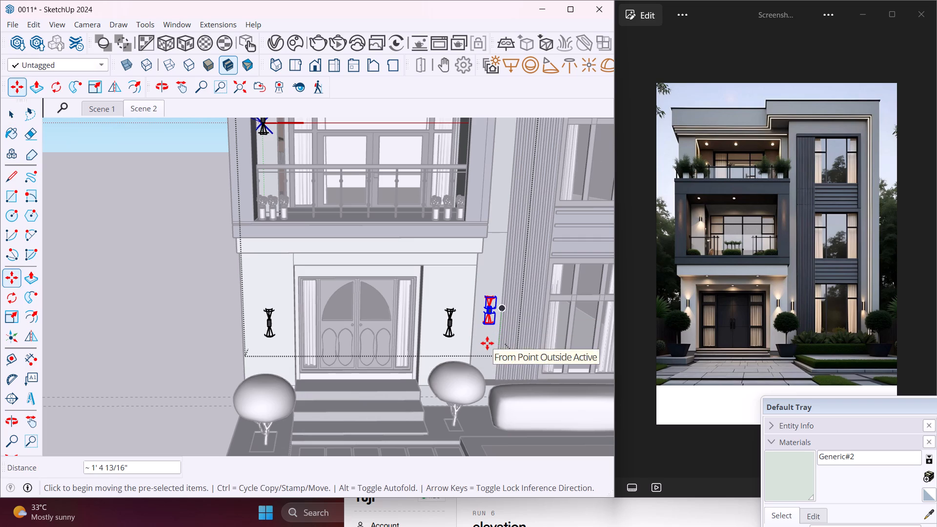
Copy the lamp beside the window column about 10' 10" horizontally to the wall on the column's far side, and leave the group.
left_click(487, 343)
scroll(528, 339, "down", 7)
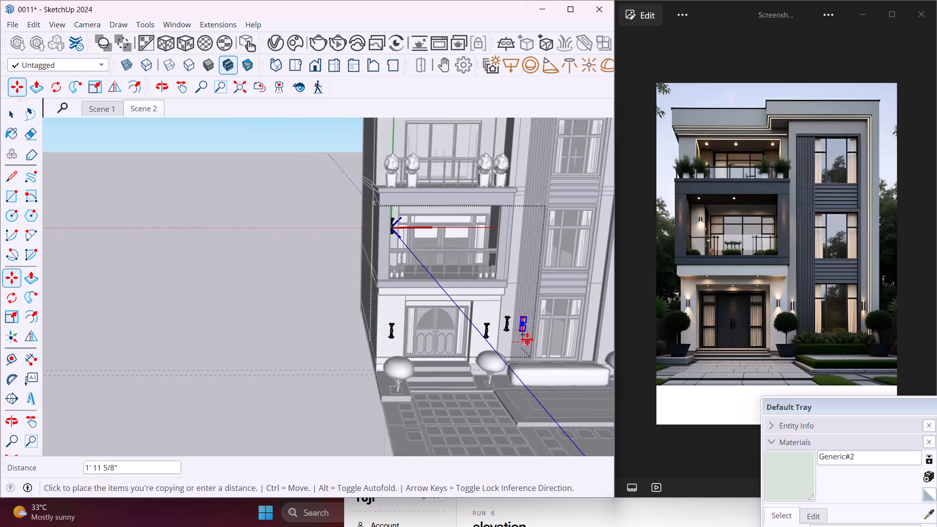
scroll(527, 339, "down", 1)
scroll(582, 342, "up", 6)
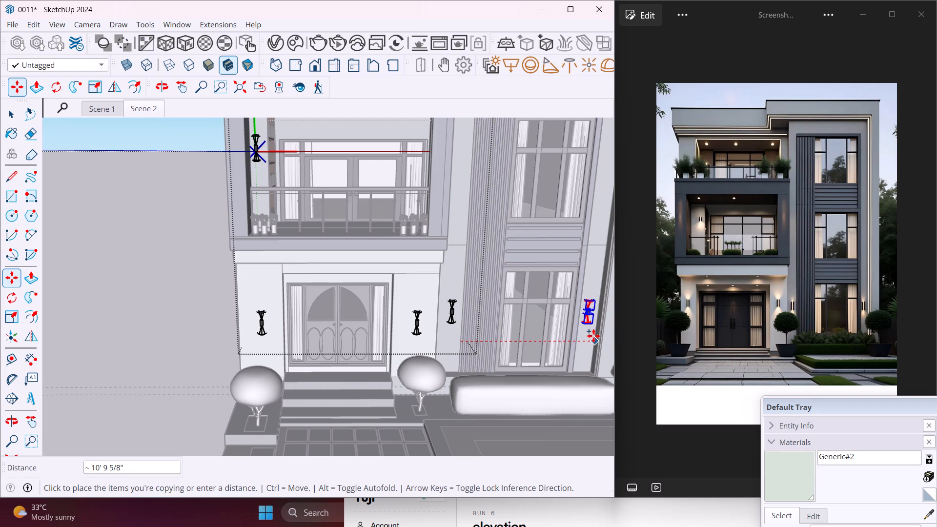
left_click(594, 335)
key("Escape")
key("space")
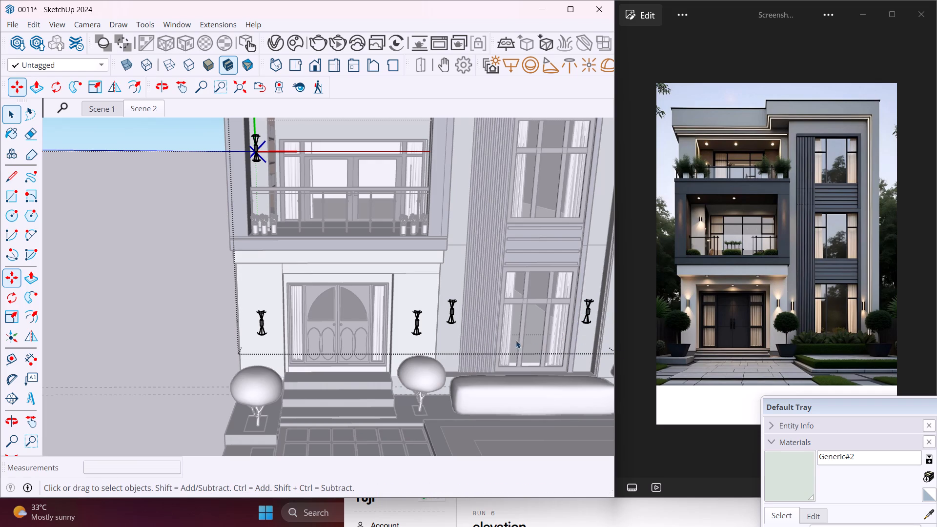
scroll(334, 361, "down", 9)
scroll(222, 329, "down", 4)
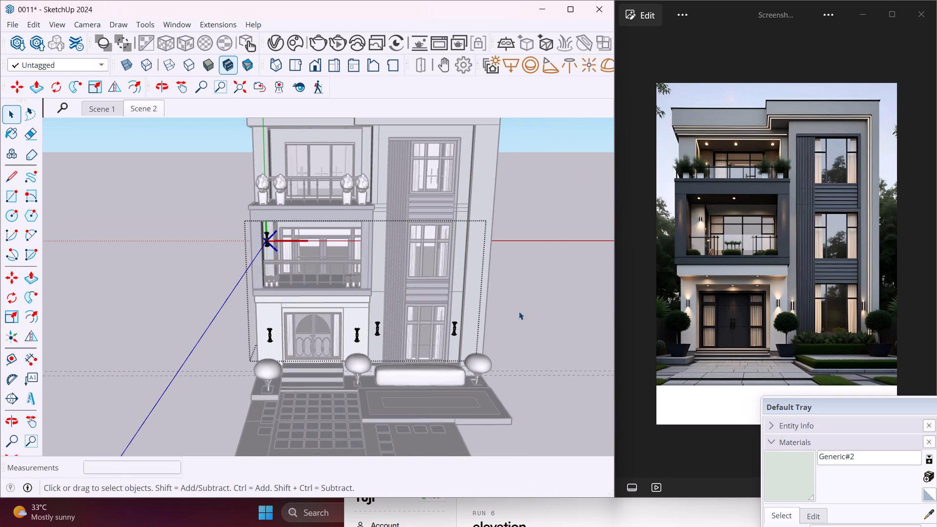
left_click(544, 322)
Examine the downloaded Chaos Cosmos vegetation models under Aquatics, Ornamentals & hedges, Potted plants, and Vines & creepers.
middle_click_drag(539, 326, 545, 290)
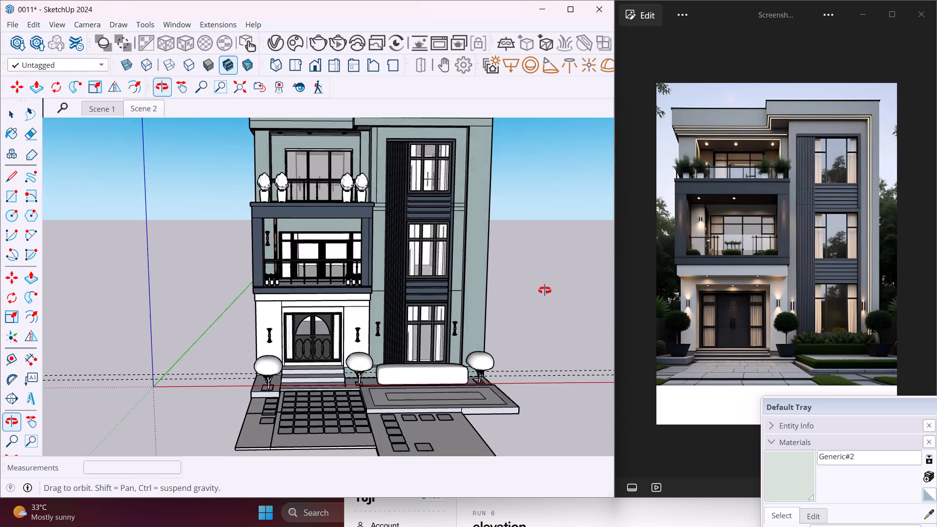
middle_click_drag(545, 290, 545, 290)
scroll(542, 285, "up", 3)
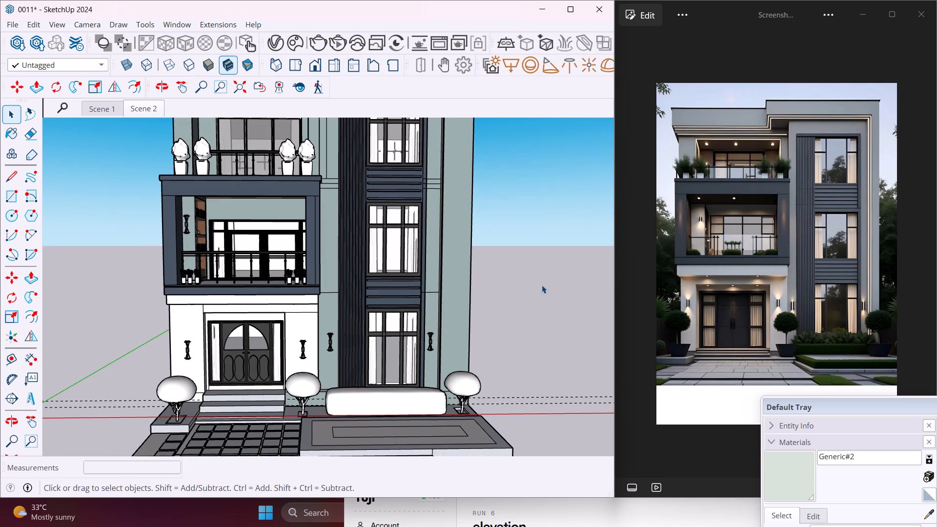
middle_click_drag(542, 285, 510, 291)
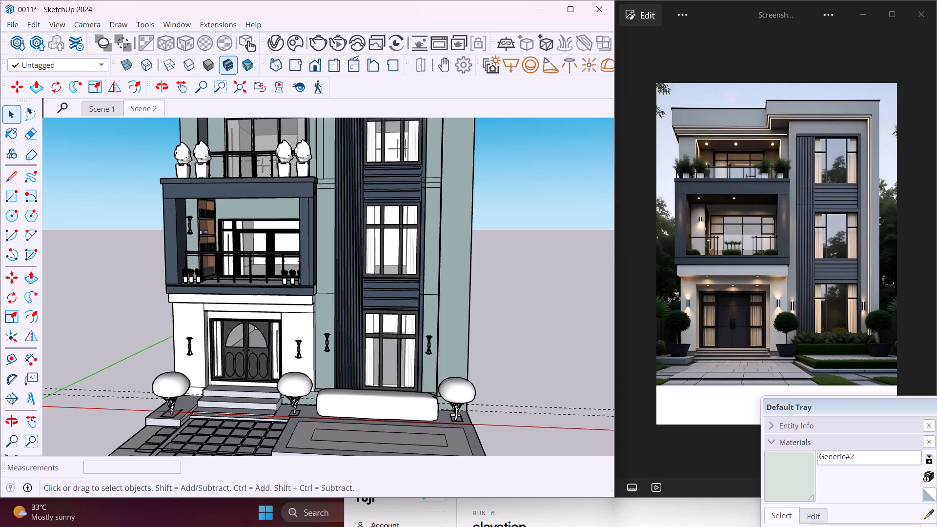
left_click(294, 45)
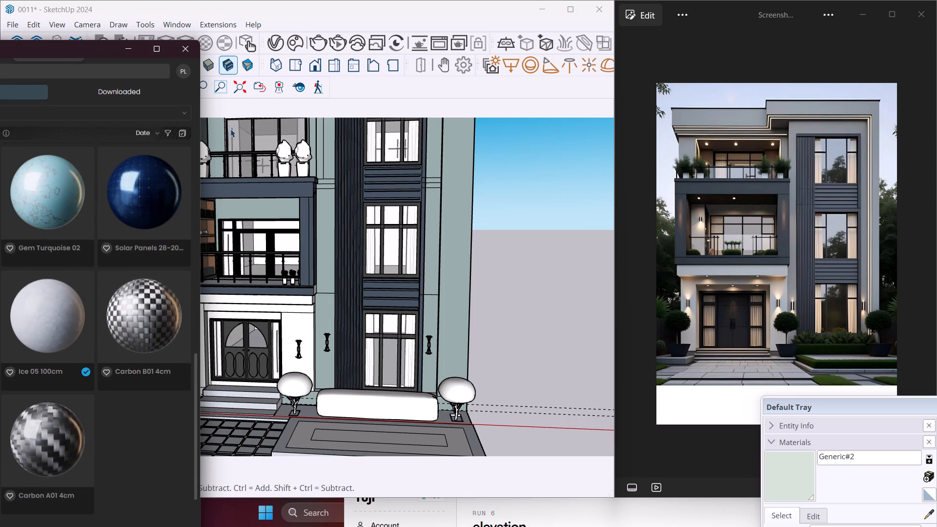
left_click(136, 86)
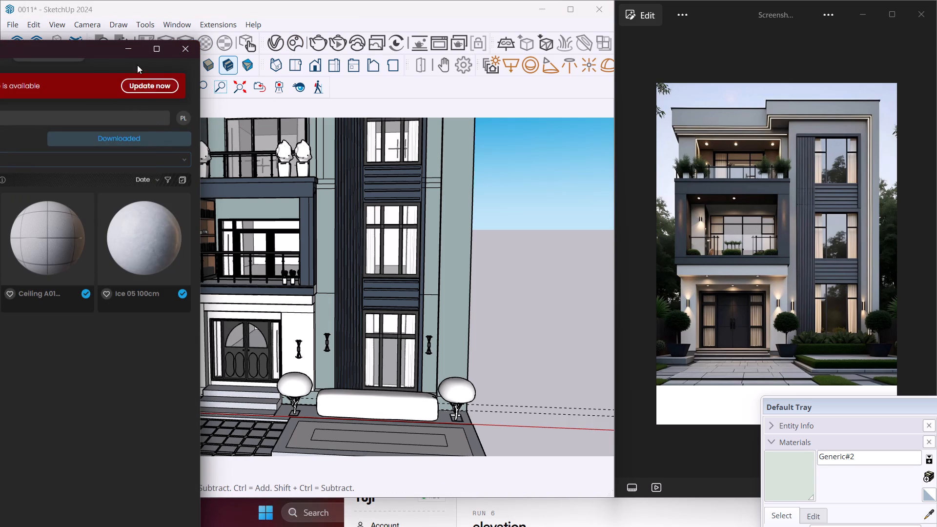
left_click_drag(106, 46, 226, 33)
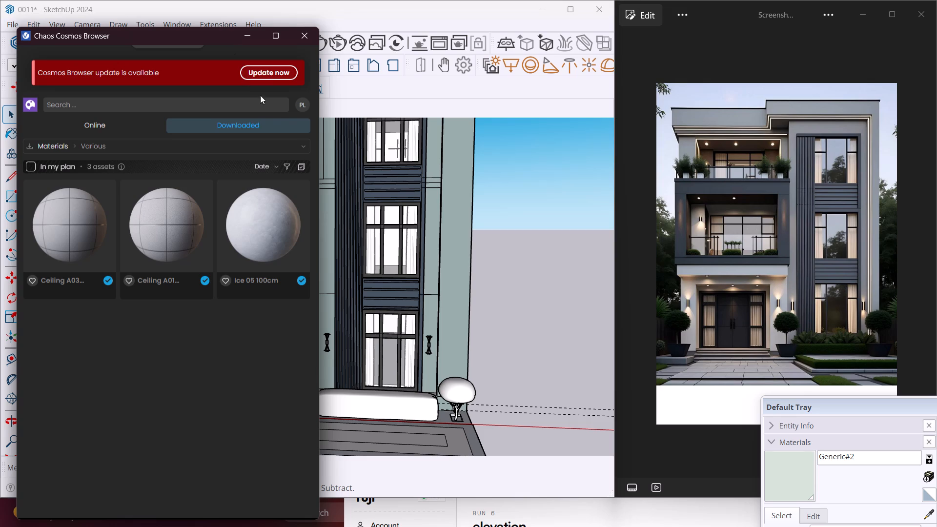
left_click(296, 147)
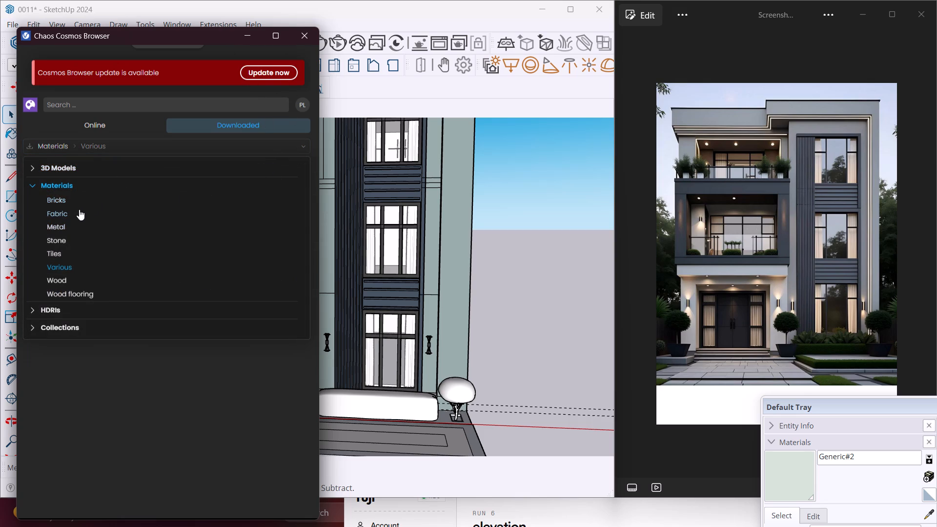
left_click(59, 167)
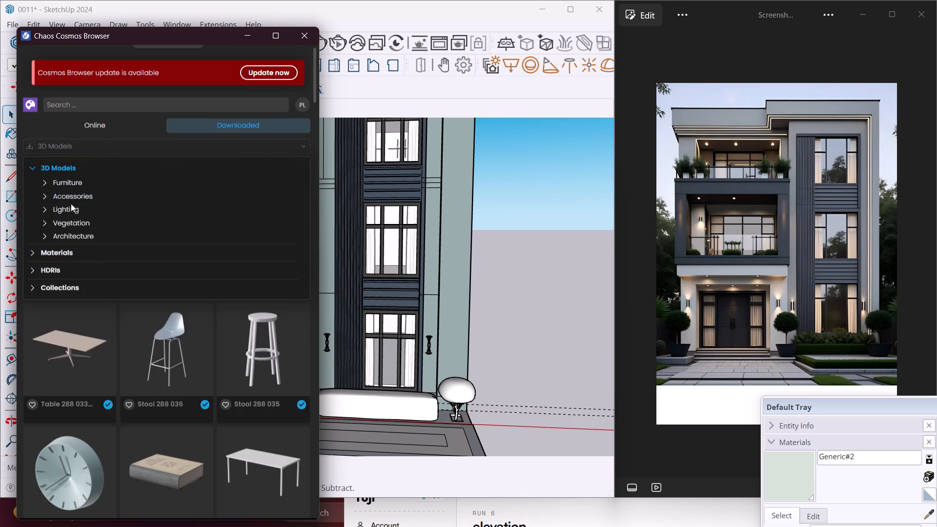
left_click(67, 220)
left_click(89, 238)
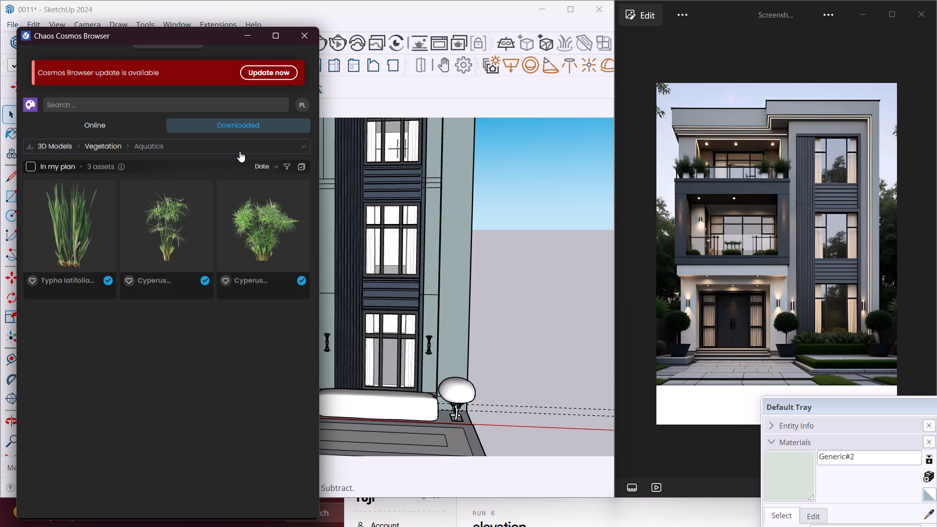
left_click(240, 148)
left_click(91, 250)
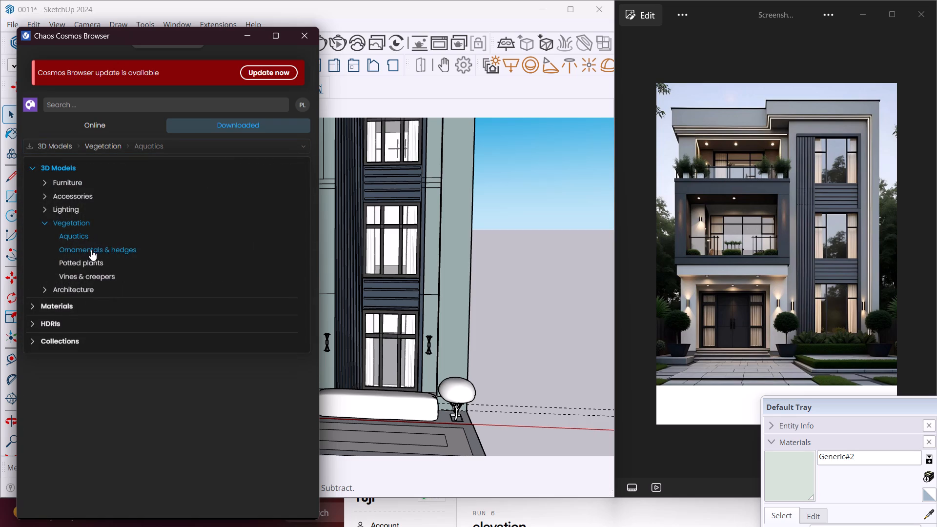
left_click(235, 160)
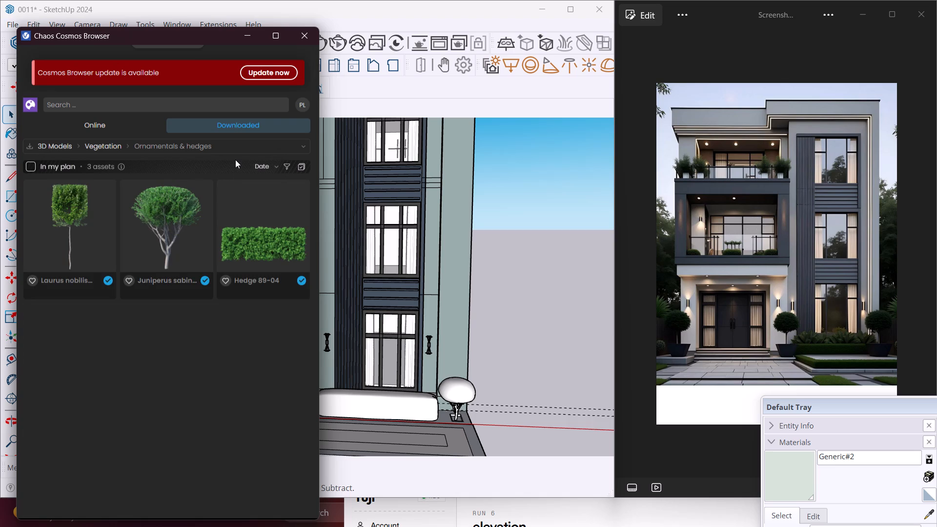
left_click(246, 146)
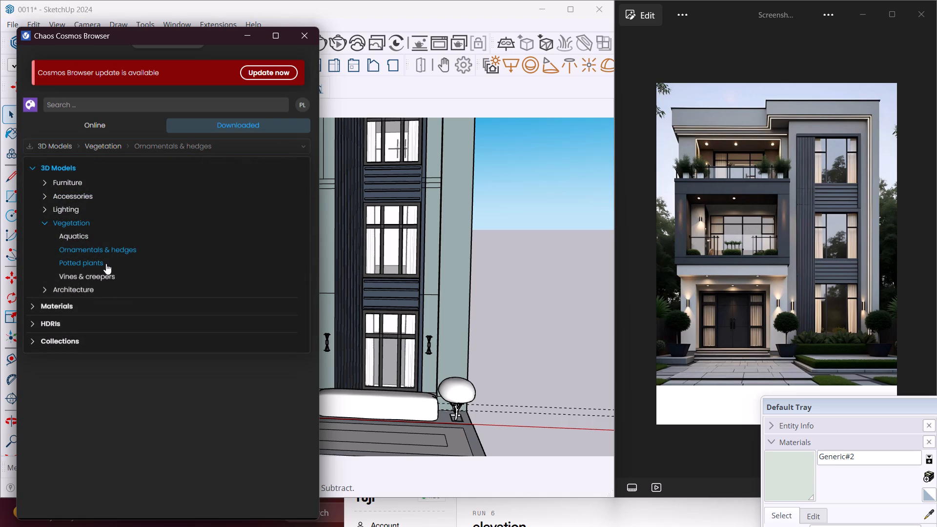
left_click(104, 267)
left_click(225, 151)
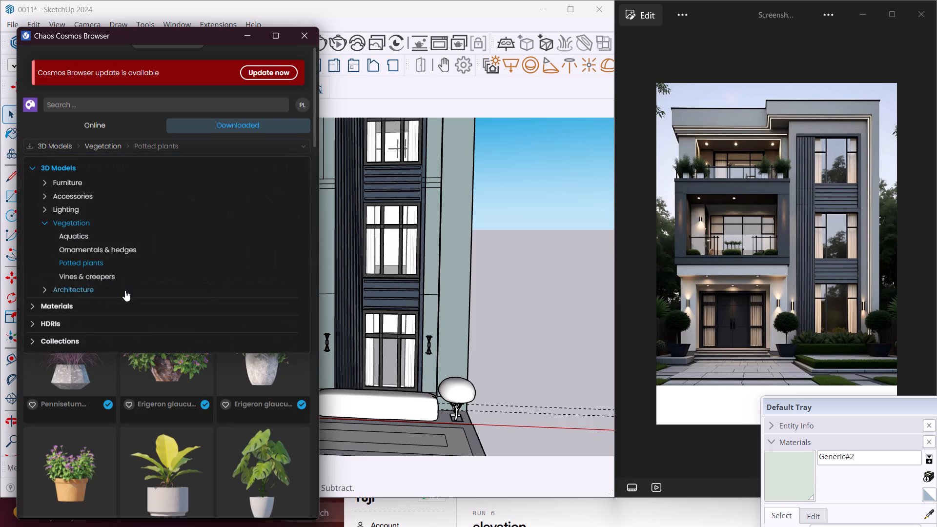
left_click(123, 270)
left_click(124, 275)
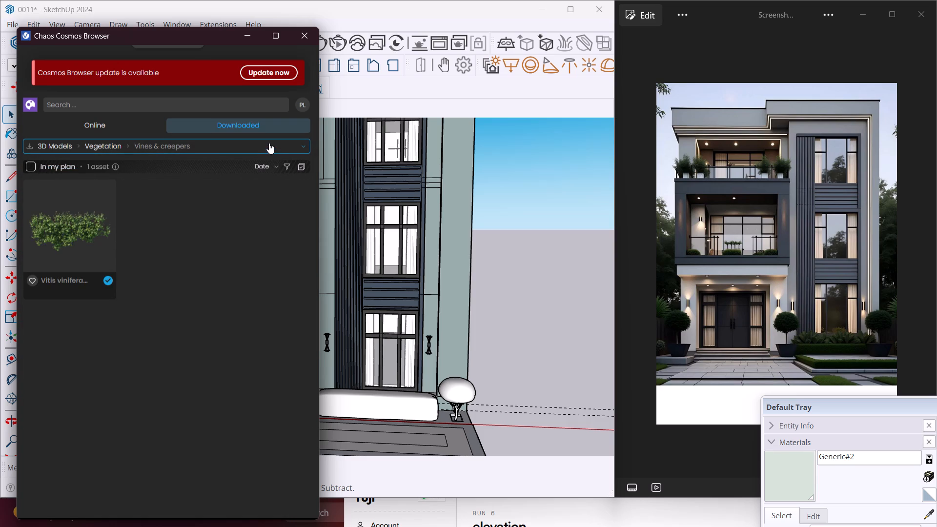
Place the downloaded Cosmos ornamental Hedge 89-04 on the raised bed in front of the existing hedge.
left_click(269, 143)
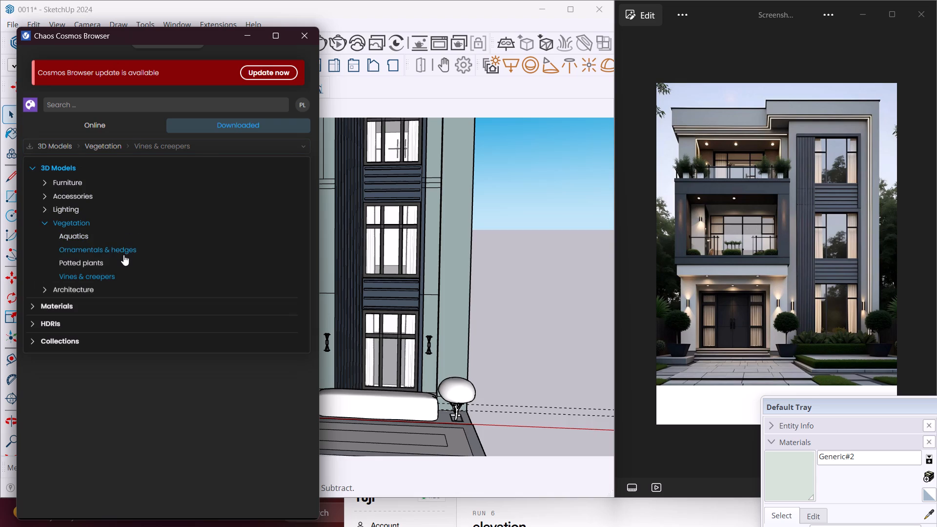
left_click(123, 255)
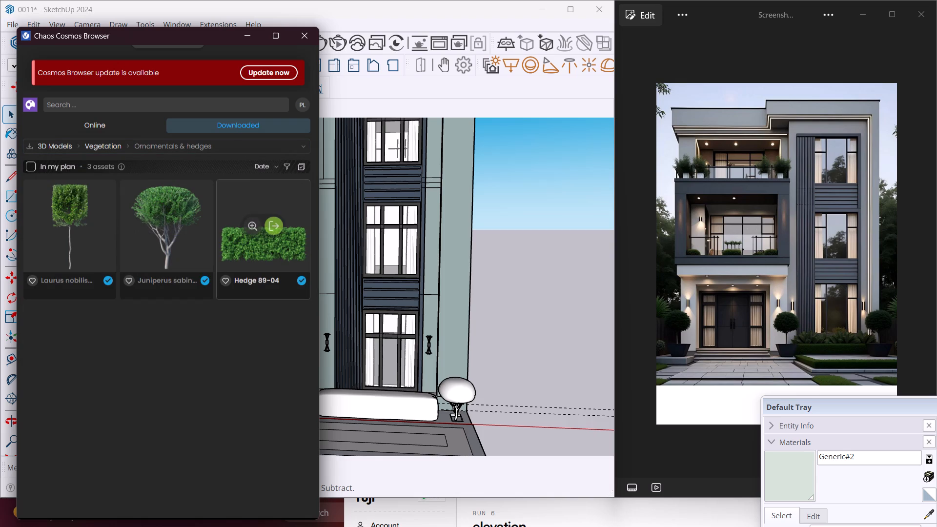
left_click(272, 227)
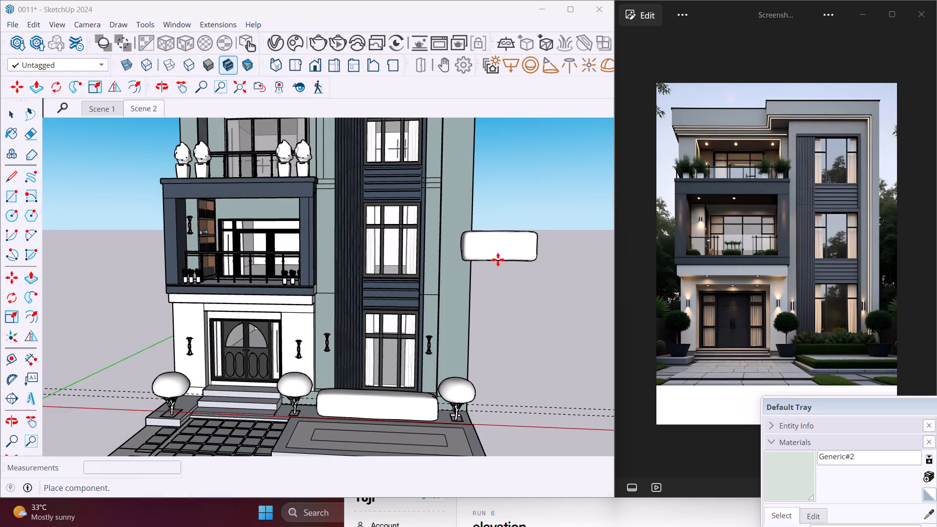
scroll(498, 259, "down", 6)
scroll(434, 357, "up", 10)
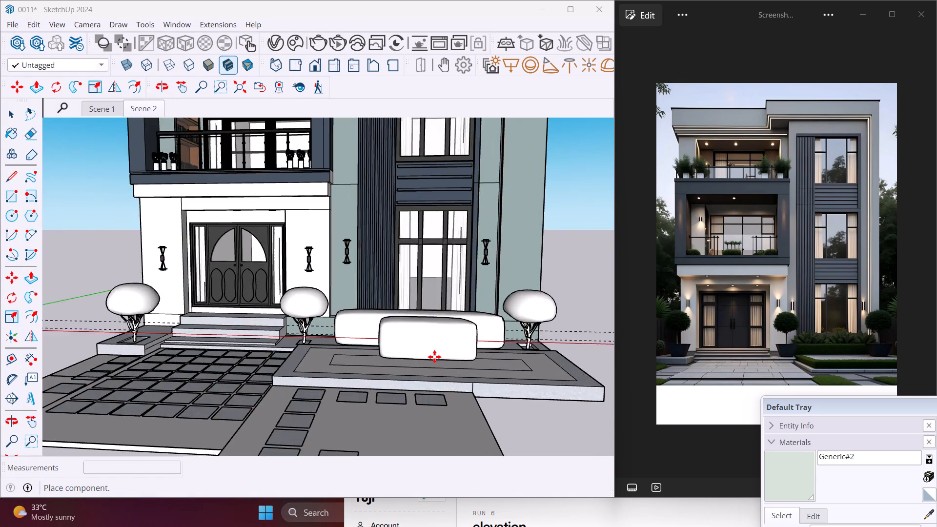
scroll(434, 357, "up", 3)
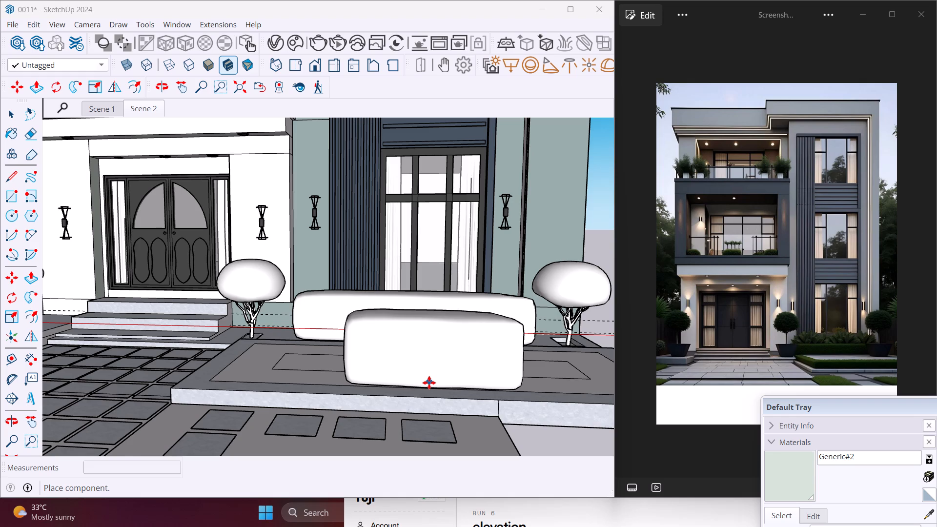
left_click(429, 383)
middle_click_drag(449, 378, 567, 399)
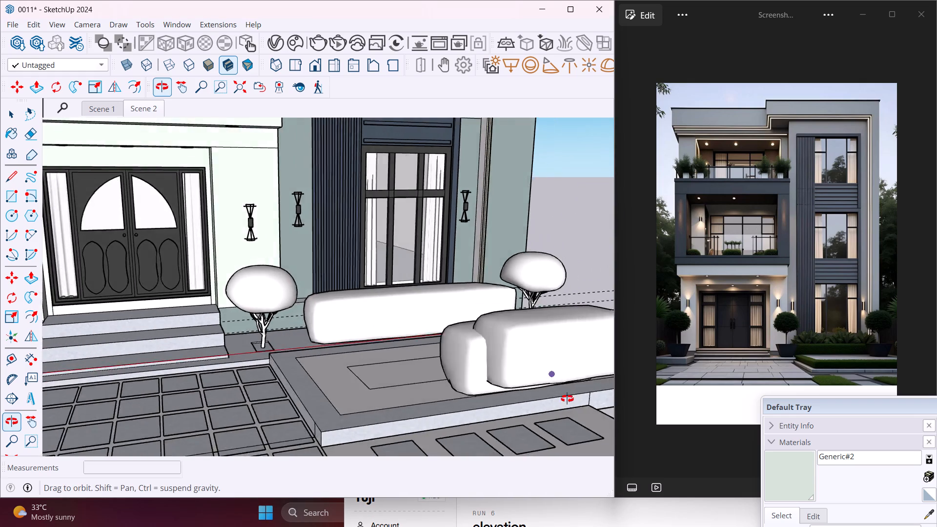
middle_click_drag(567, 399, 582, 399)
scroll(459, 373, "up", 7)
middle_click_drag(453, 368, 575, 376)
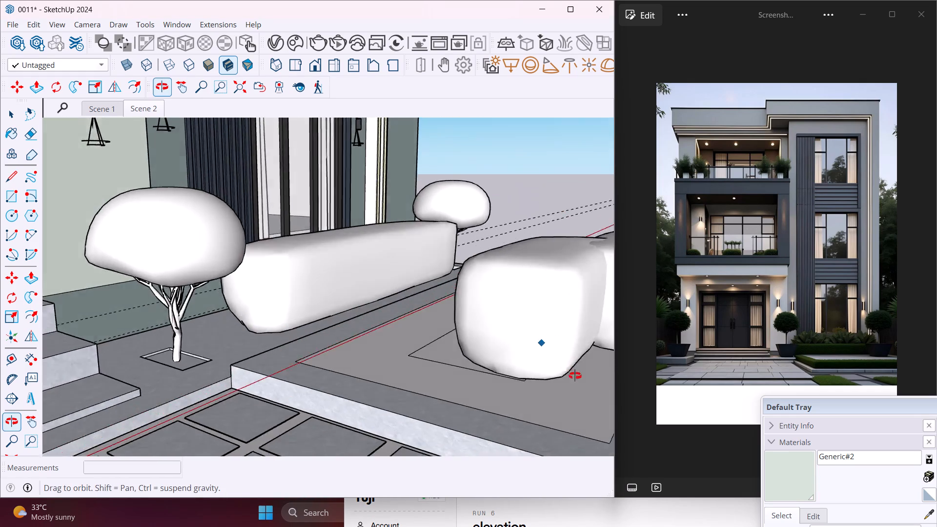
middle_click_drag(575, 376, 576, 376)
scroll(470, 324, "up", 4)
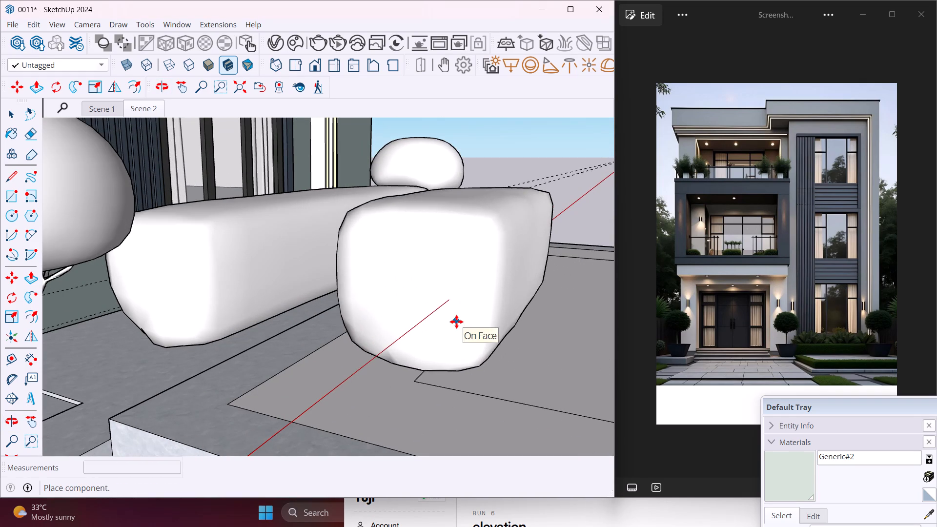
key("Escape")
Scale the newly placed hedge down uniformly to about 0.43.
middle_click_drag(490, 334, 380, 300)
scroll(374, 297, "down", 6)
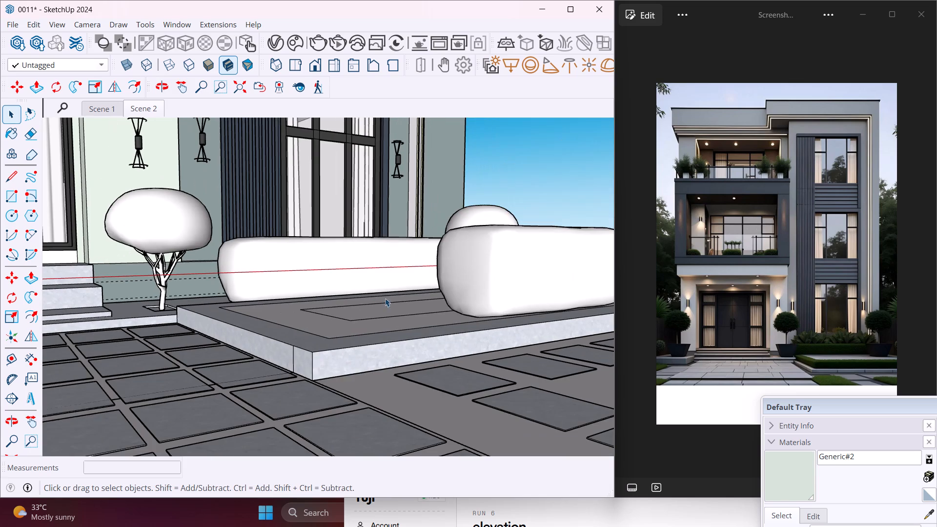
left_click(498, 289)
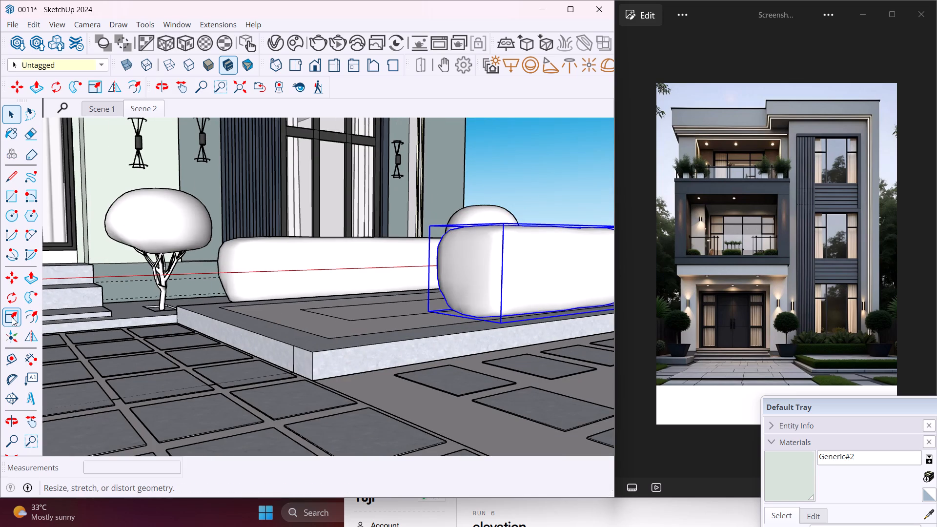
left_click(12, 317)
middle_click_drag(610, 185, 564, 199)
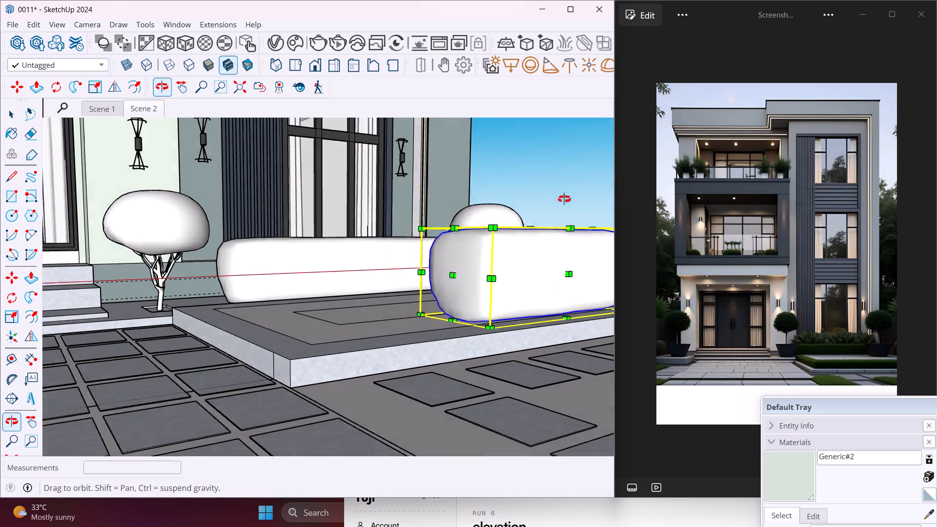
middle_click_drag(564, 199, 480, 221)
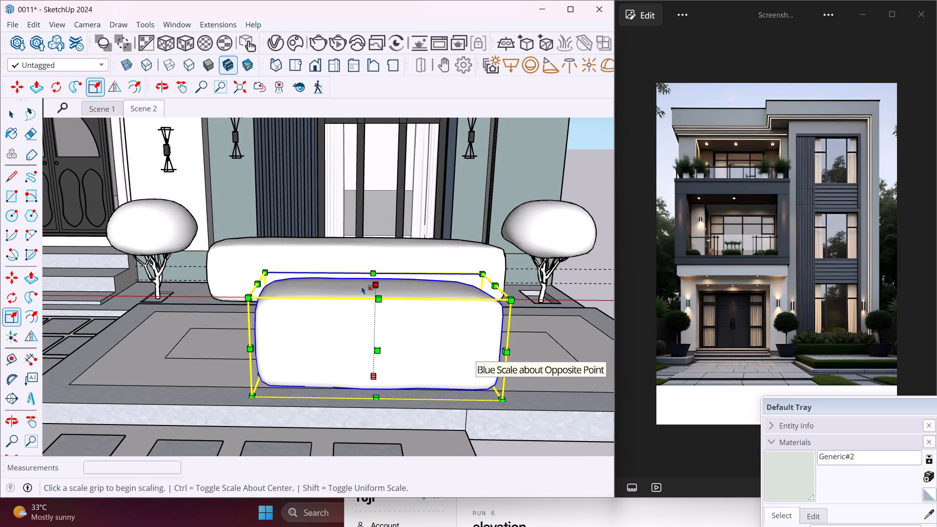
left_click_drag(248, 297, 425, 338)
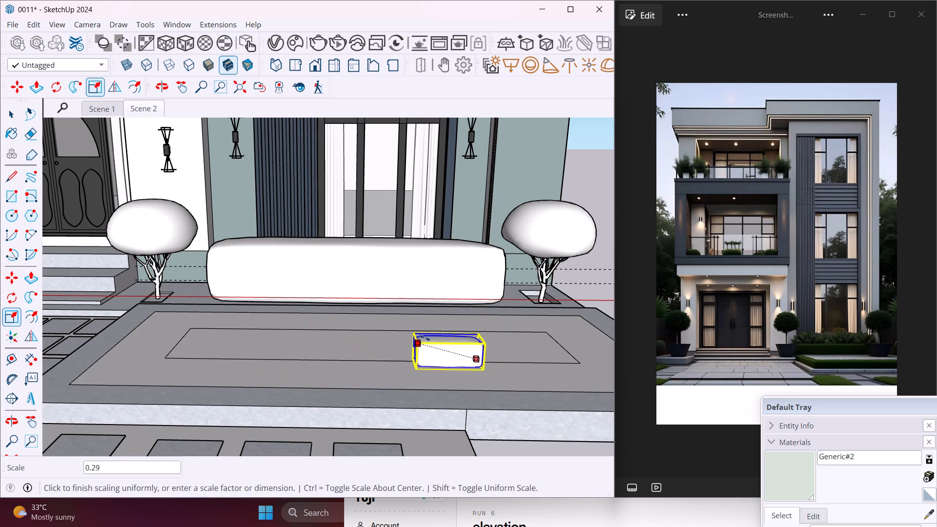
left_click_drag(425, 338, 390, 338)
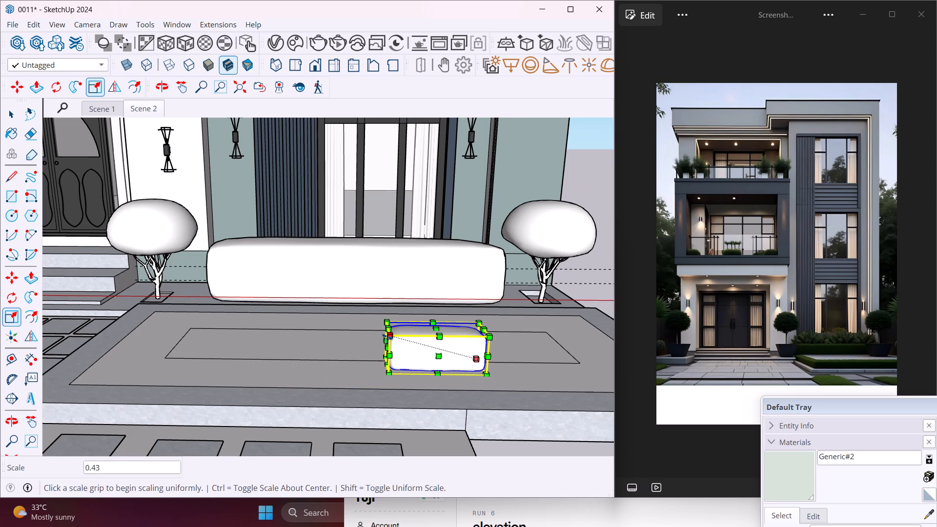
Move the reduced hedge about 6" across the bed toward its front edge.
middle_click_drag(389, 339, 524, 359)
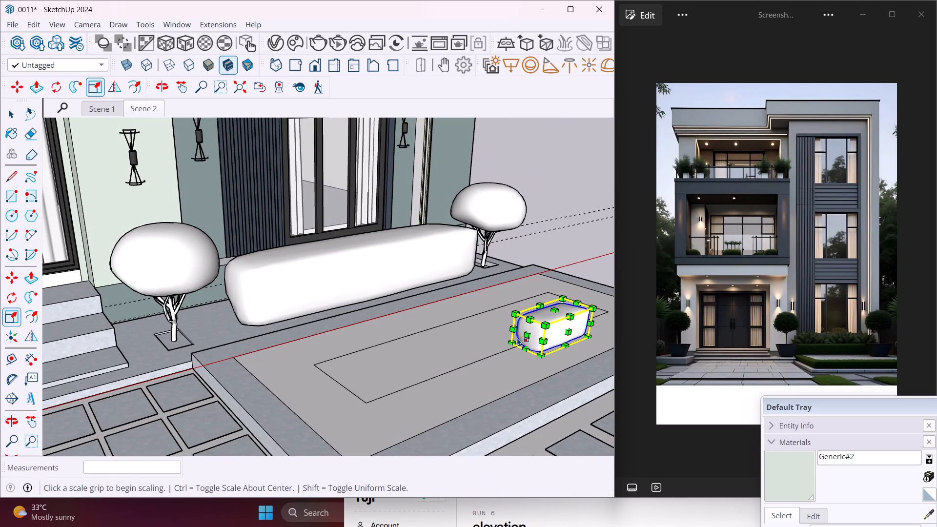
key("m")
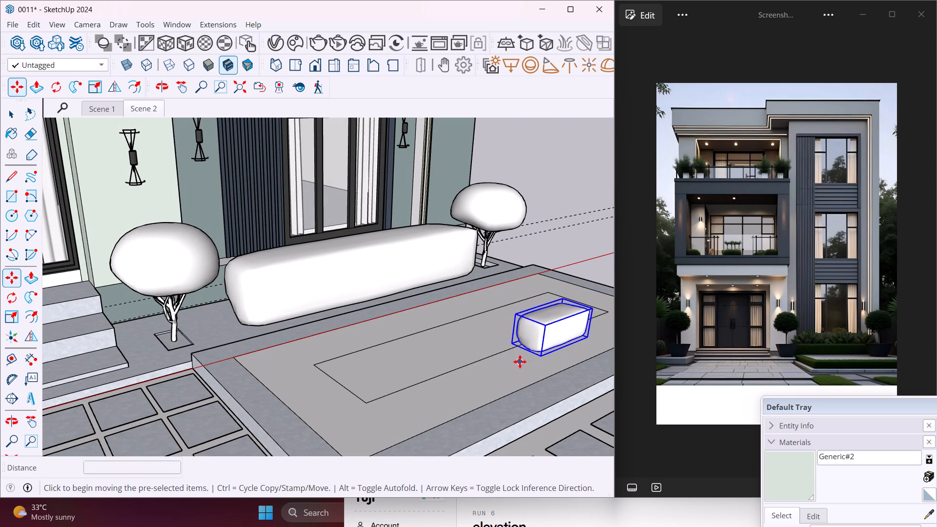
left_click(510, 355)
left_click(520, 367)
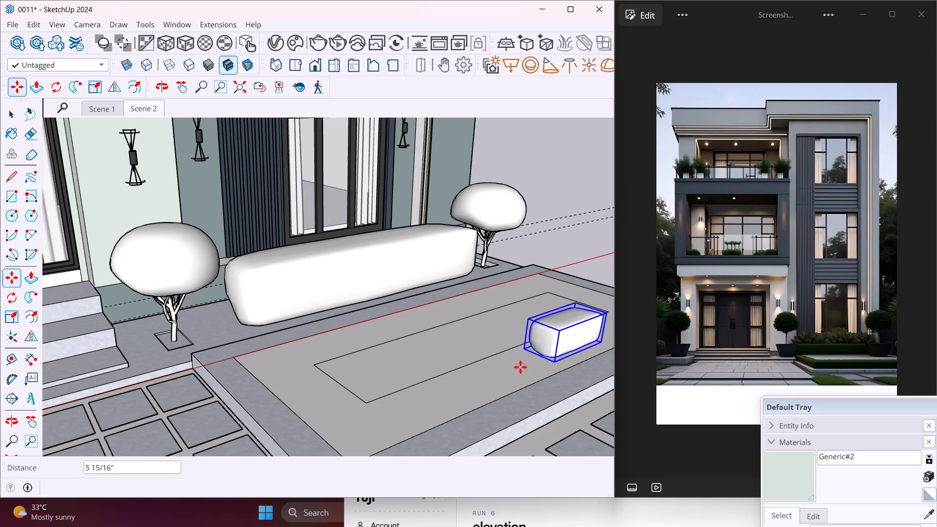
Enlarge the small front hedge uniformly from its corner.
left_click(12, 311)
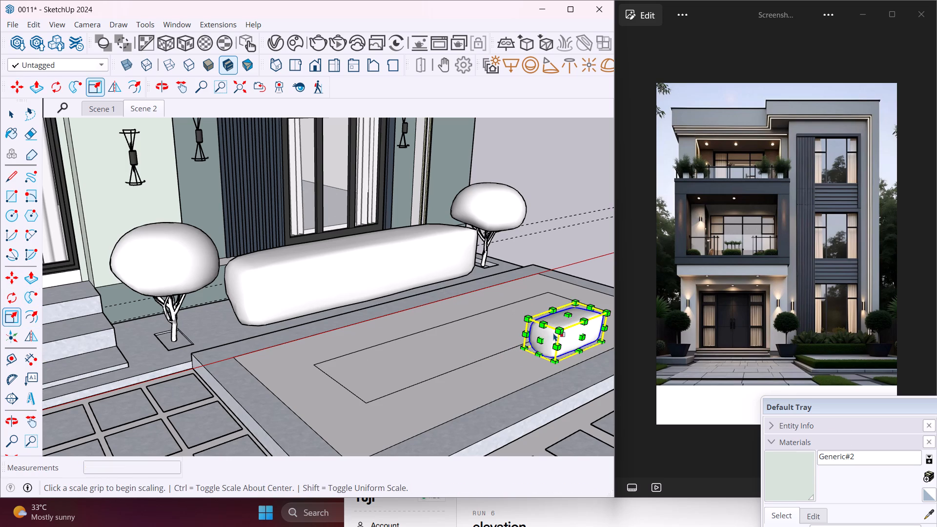
left_click_drag(559, 332, 557, 334)
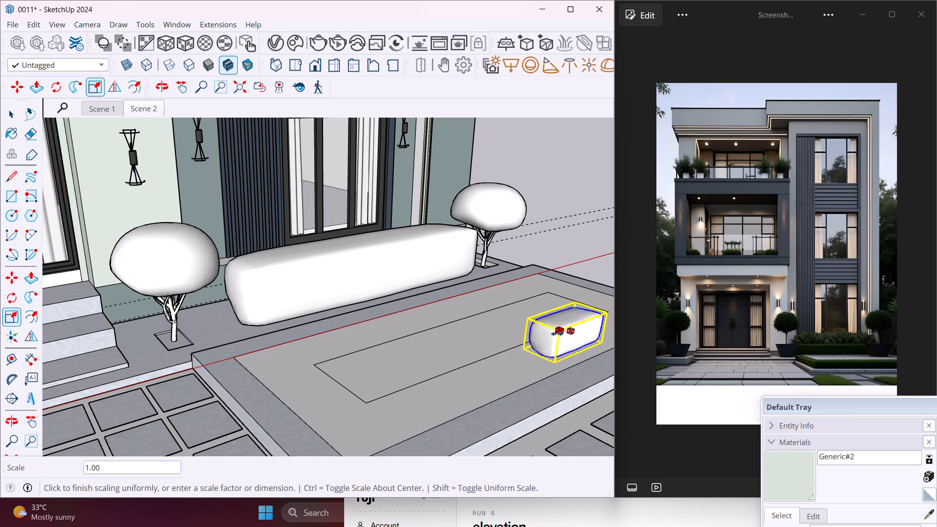
left_click_drag(557, 334, 547, 334)
Move the front hedge about 4 1/4" toward the house, then shift it about 2 1/4" back toward the bed's front edge.
middle_click_drag(519, 352, 588, 354)
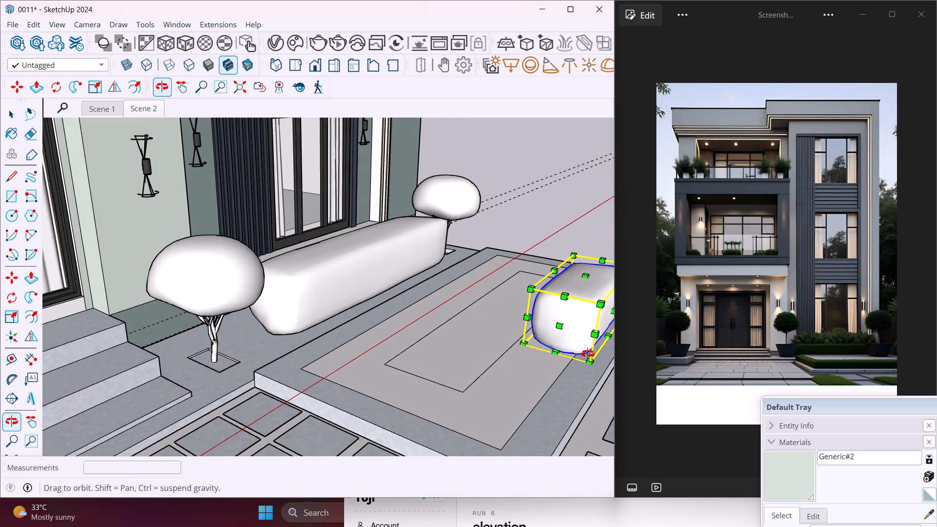
middle_click_drag(588, 354, 591, 353)
key("m")
left_click(545, 371)
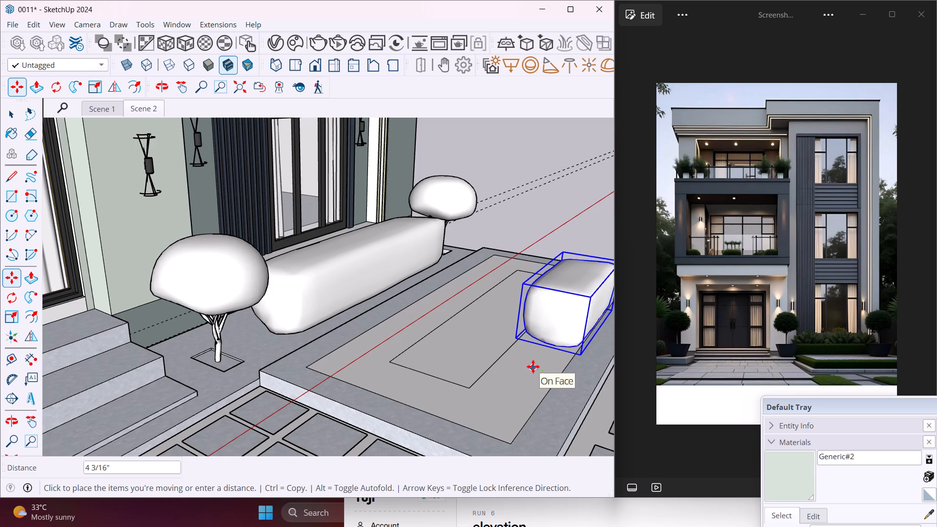
middle_click(533, 366)
middle_click_drag(533, 366, 394, 366)
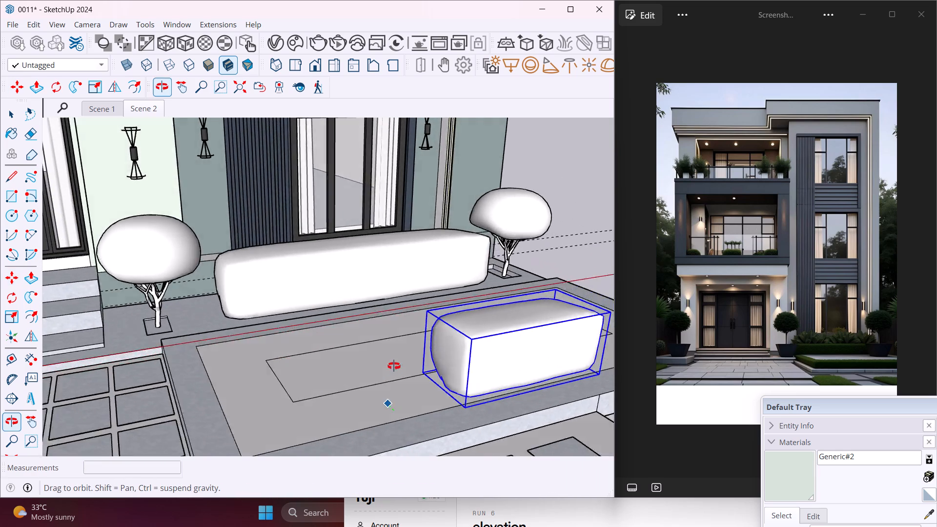
middle_click_drag(394, 366, 375, 366)
key("Escape")
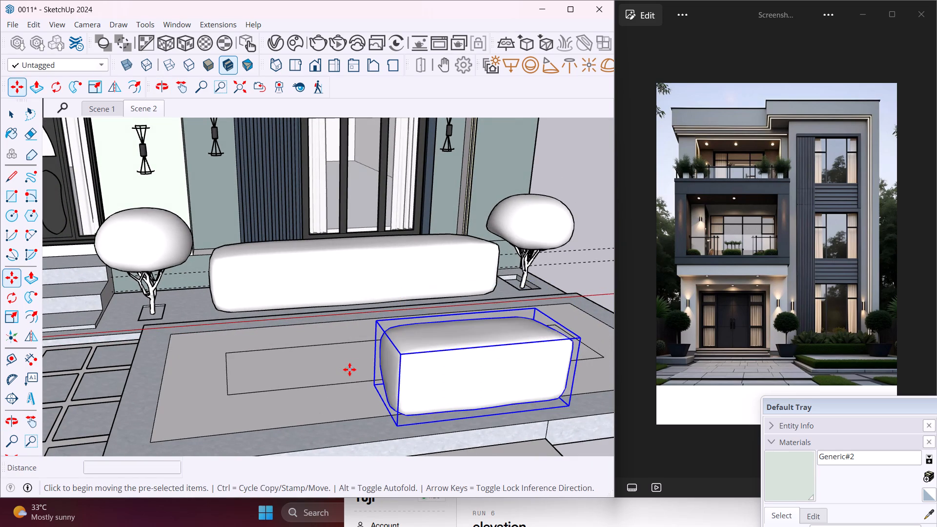
middle_click_drag(359, 389, 445, 397)
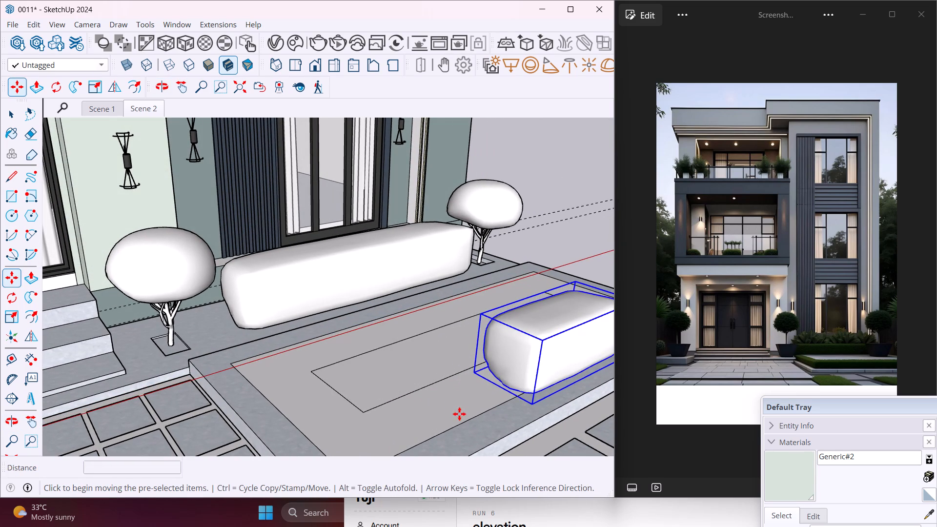
left_click(459, 414)
left_click(450, 405)
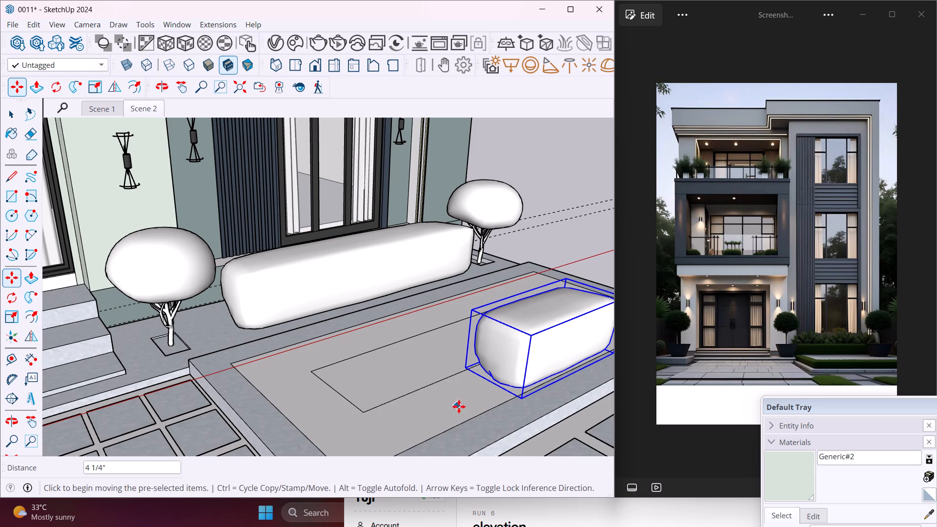
left_click(455, 405)
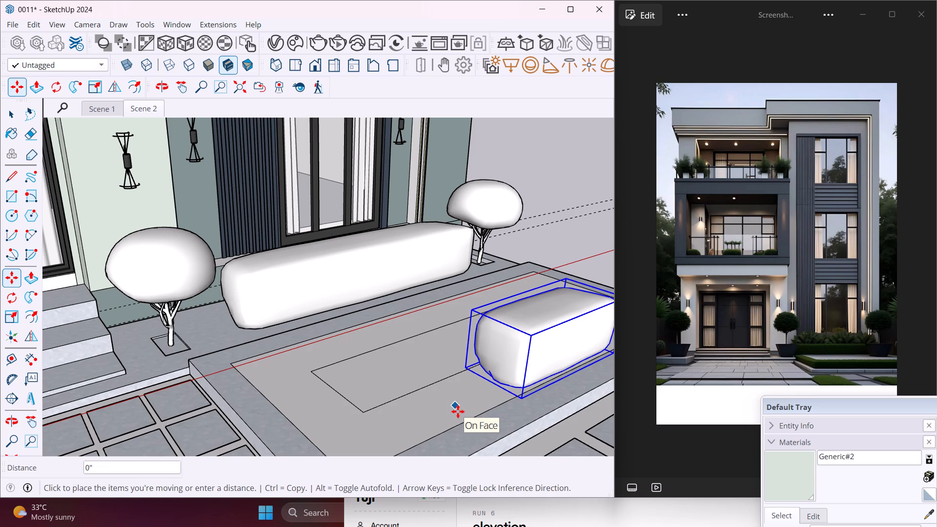
left_click(458, 413)
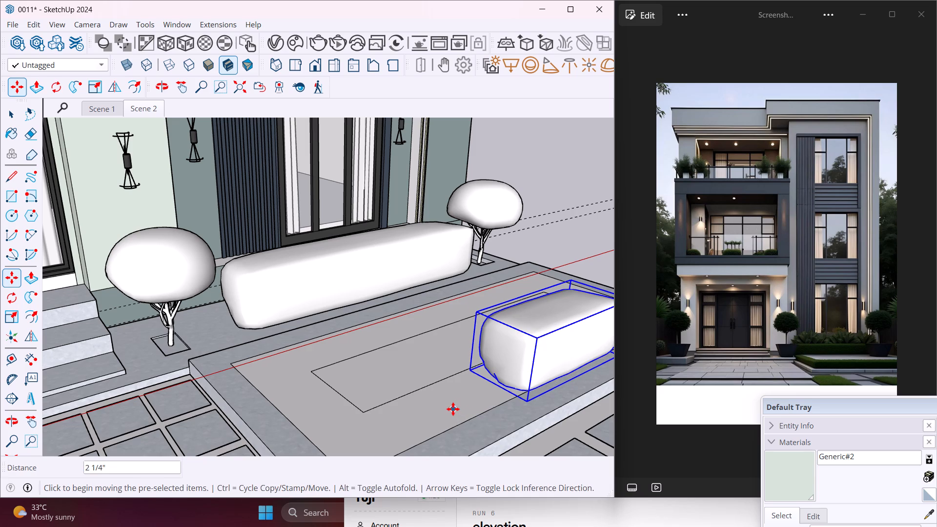
Stretch the front hedge lengthwise toward the entrance paving by a red-axis scale of about 2.31.
middle_click_drag(453, 409, 371, 389)
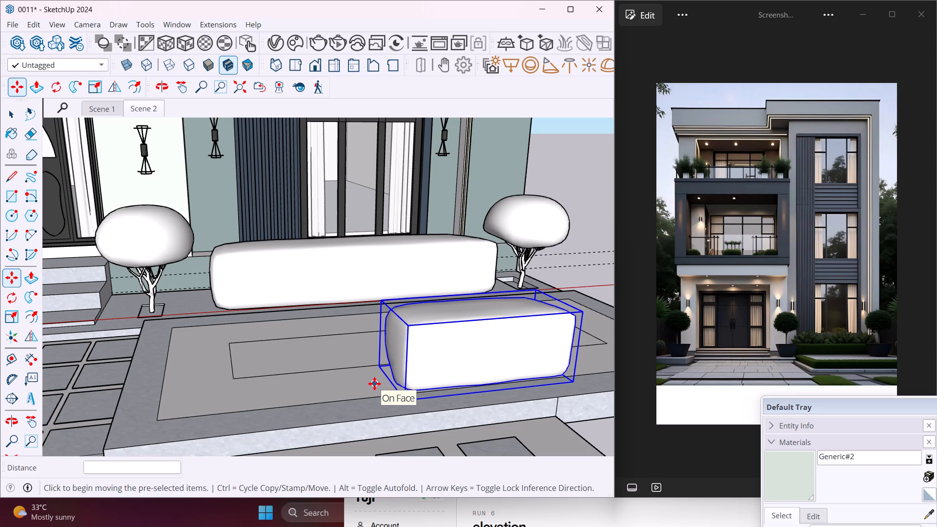
left_click(7, 315)
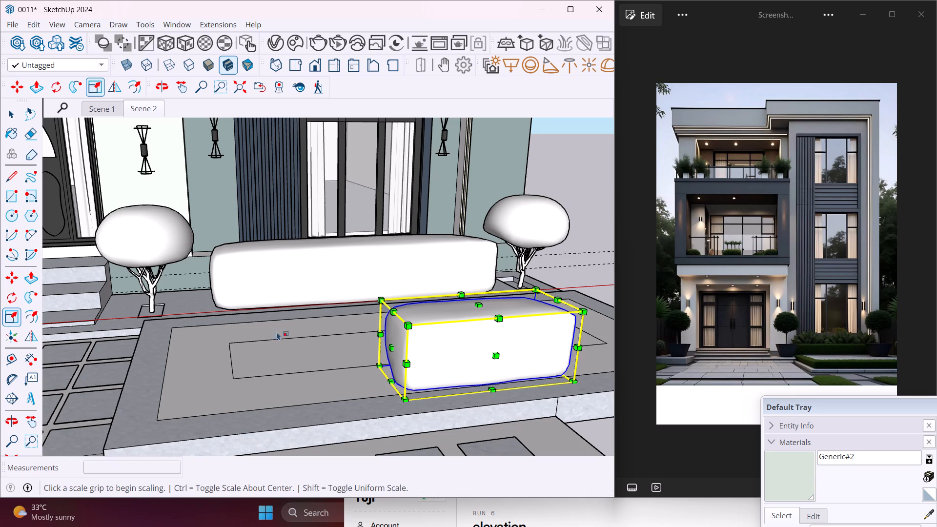
left_click(393, 350)
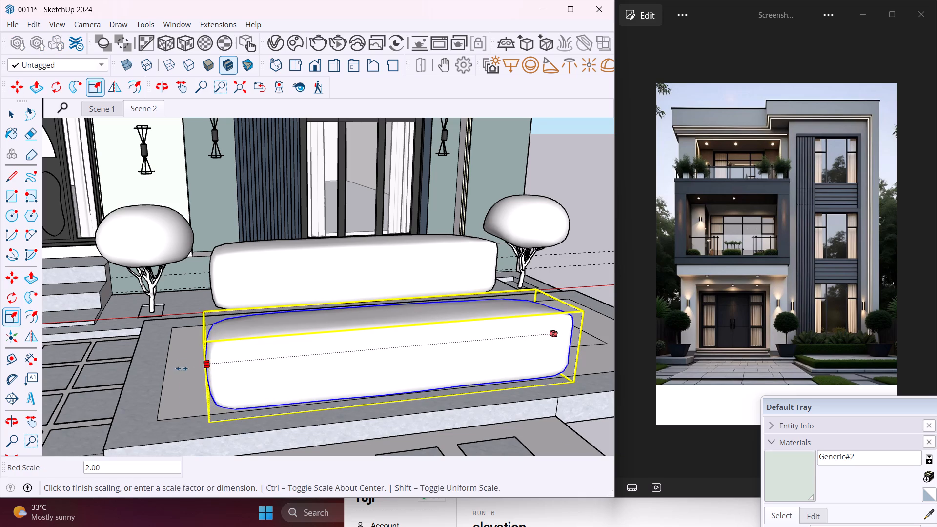
left_click(144, 382)
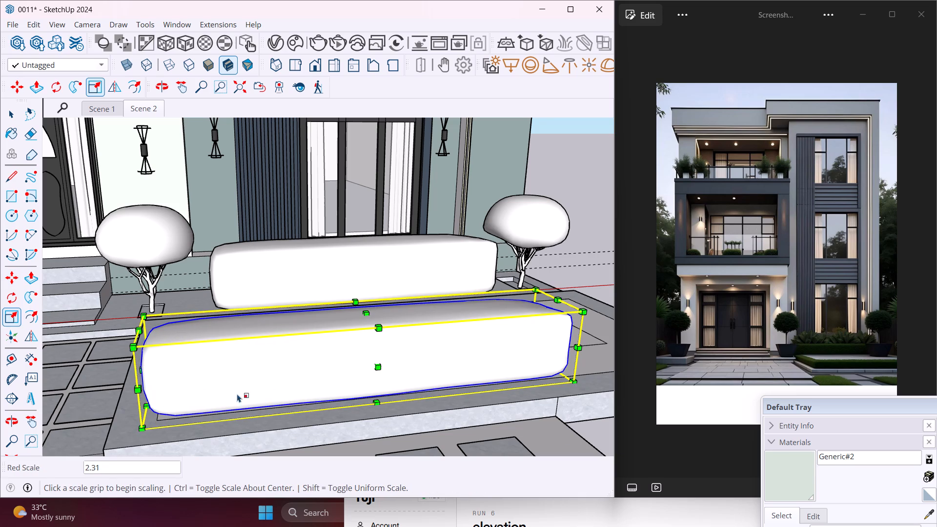
Stretch the front hedge's other end toward the bed's far side by a red-axis scale of about 1.46.
middle_click_drag(304, 389, 237, 369)
middle_click_drag(442, 358, 326, 375)
left_click(303, 362)
scroll(352, 385, "down", 3)
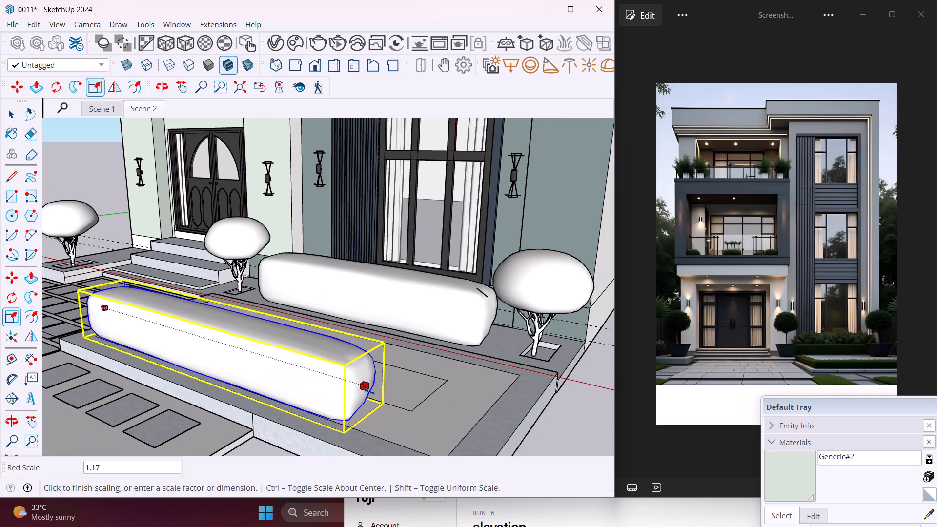
scroll(374, 393, "down", 2)
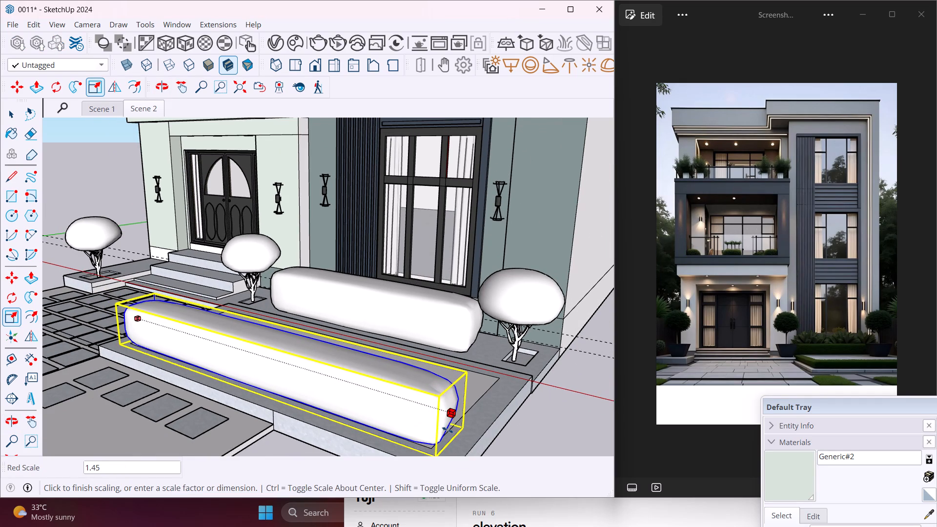
left_click(449, 430)
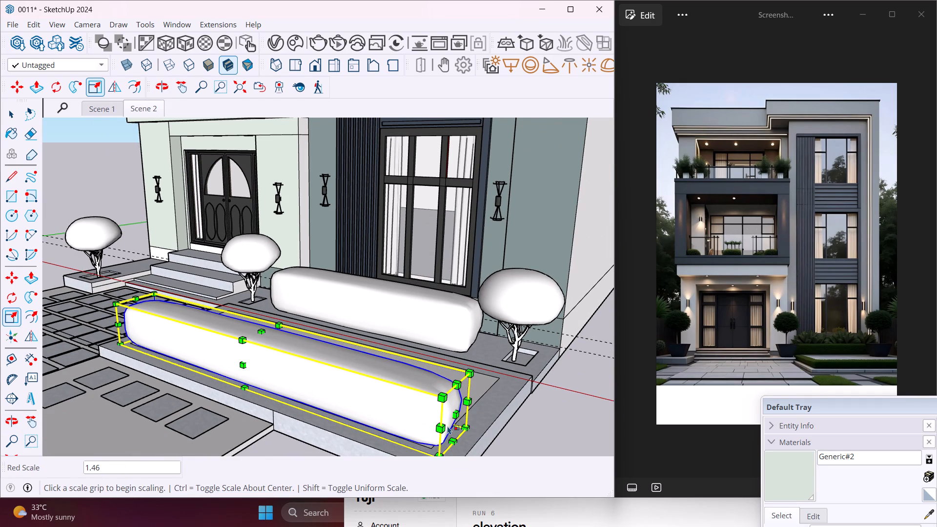
key("Escape")
key("space")
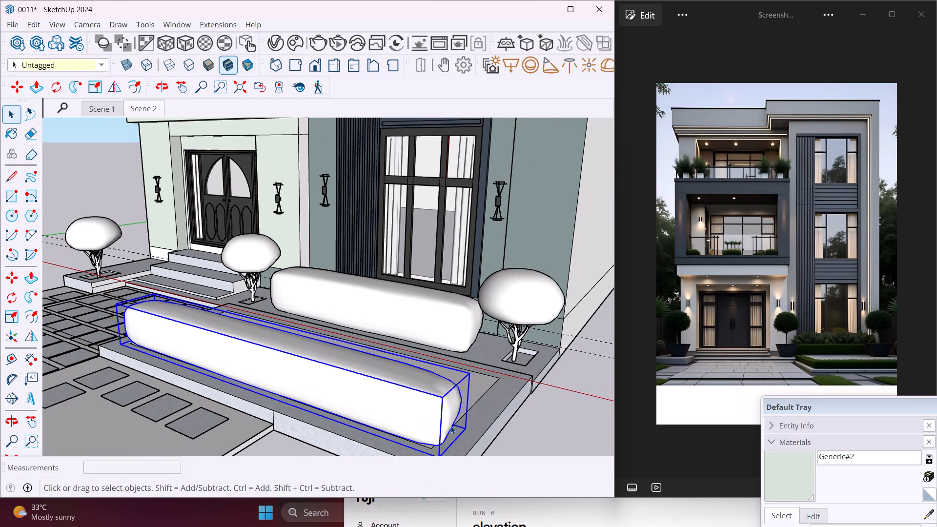
Copy the front hedge about 4' 8 5/16" toward the house along the green axis, onto the bed's inner side.
middle_click_drag(450, 421, 326, 419)
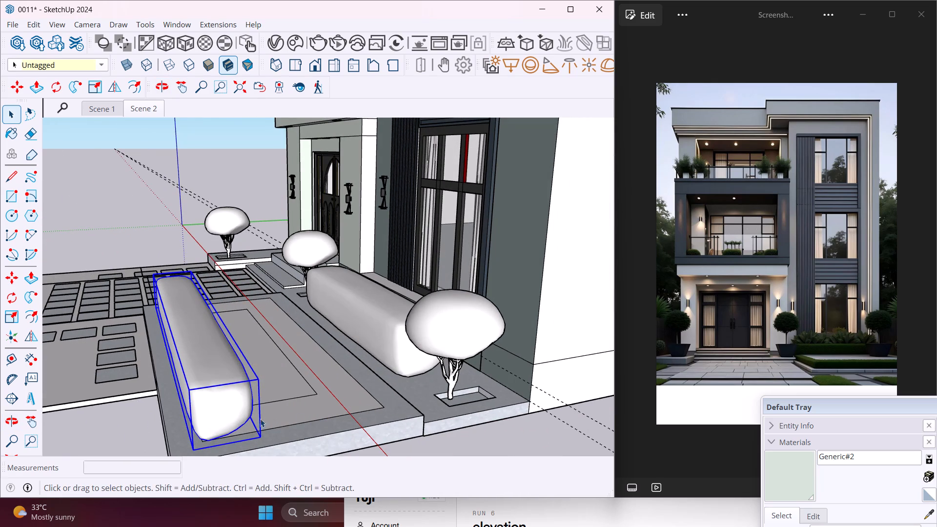
key("m")
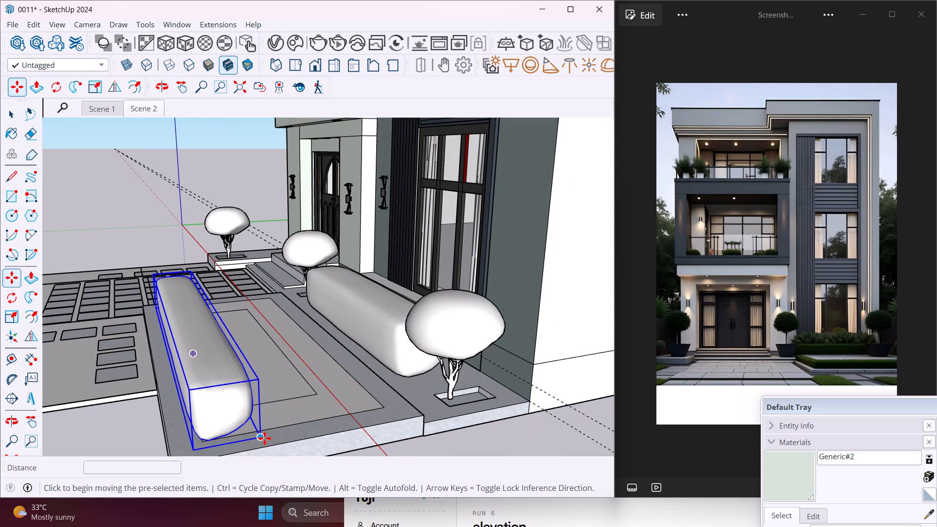
left_click(260, 436)
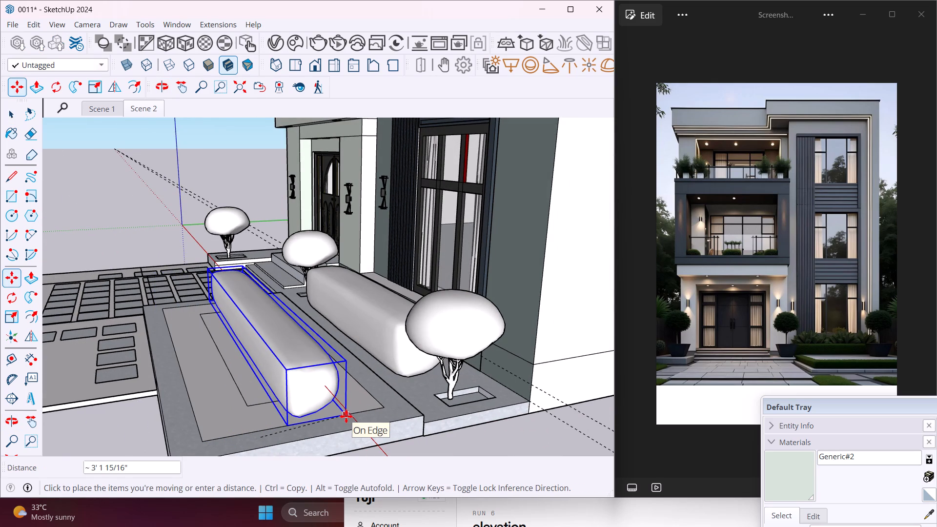
left_click(391, 414)
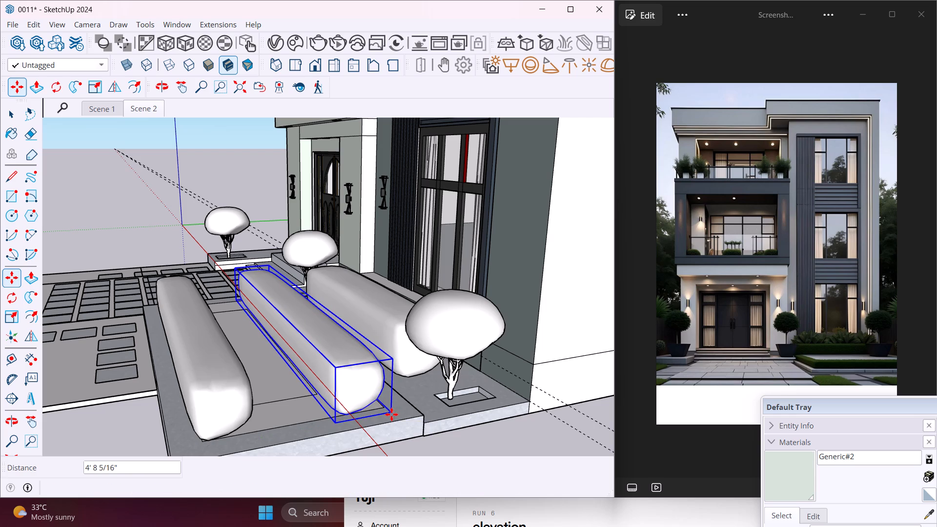
middle_click_drag(240, 405, 514, 404)
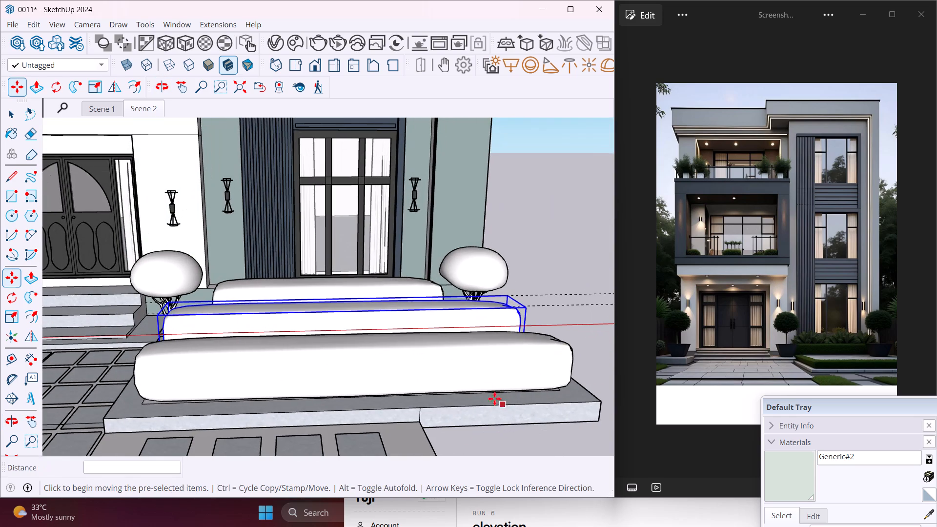
key("Escape")
Lower the height of the original front hedge with a blue-axis scale of about 0.34.
key("space")
left_click(446, 371)
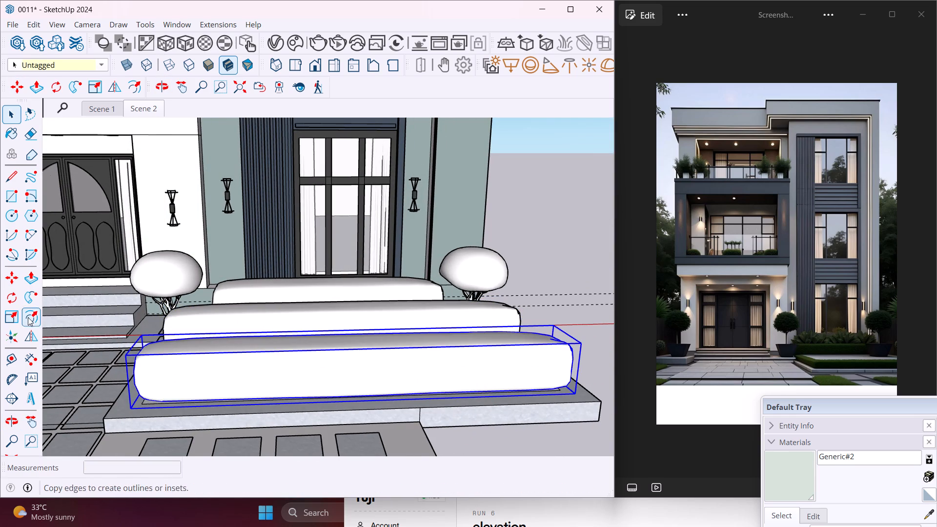
left_click(14, 315)
left_click(354, 341)
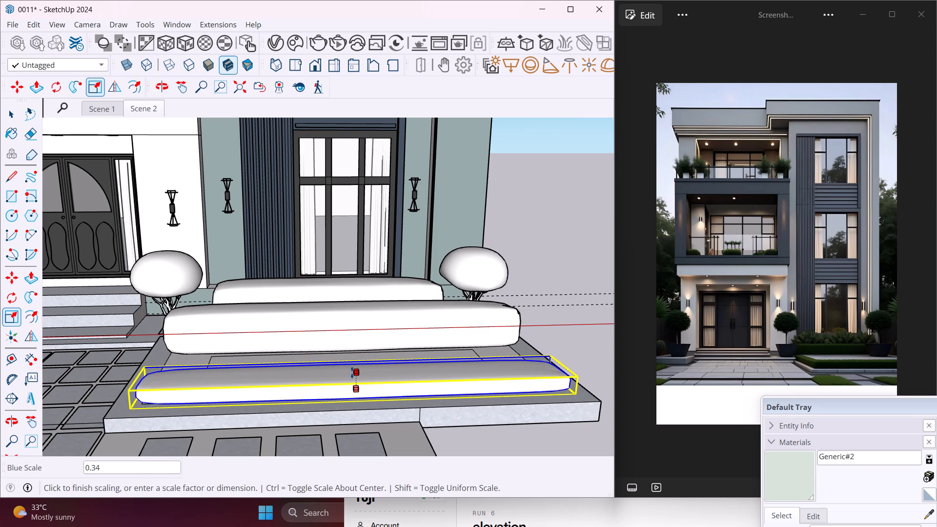
left_click(352, 372)
middle_click_drag(359, 372, 532, 387)
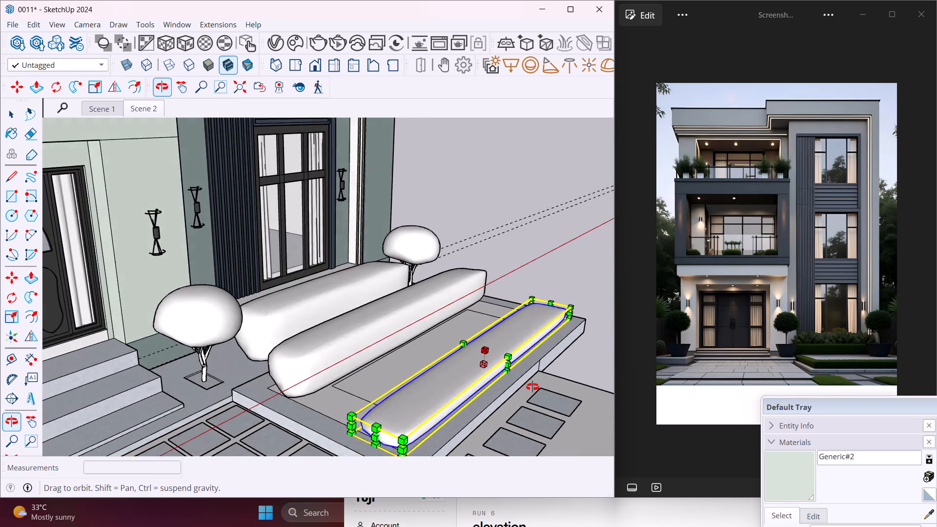
middle_click_drag(532, 387, 539, 385)
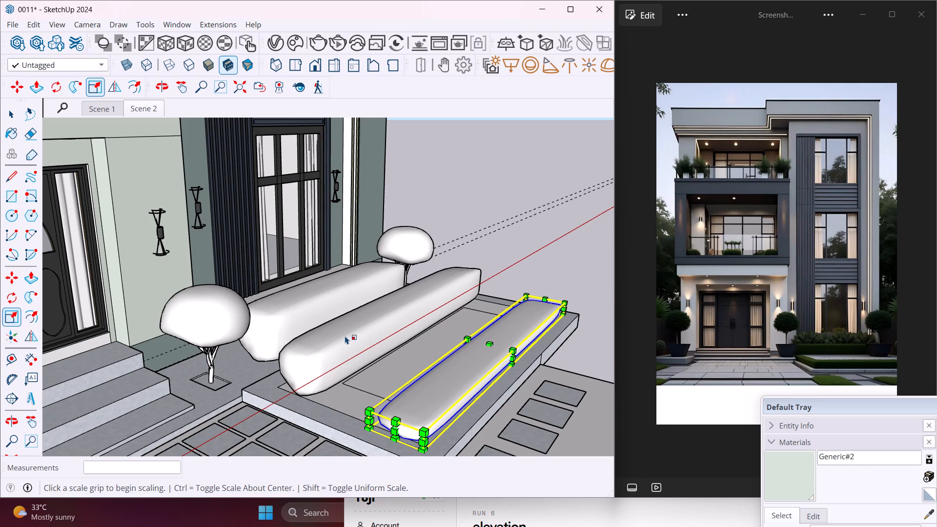
key("Escape")
Lower the height of the copied inner hedge with a blue-axis scale of about 0.29.
key("space")
left_click(345, 336)
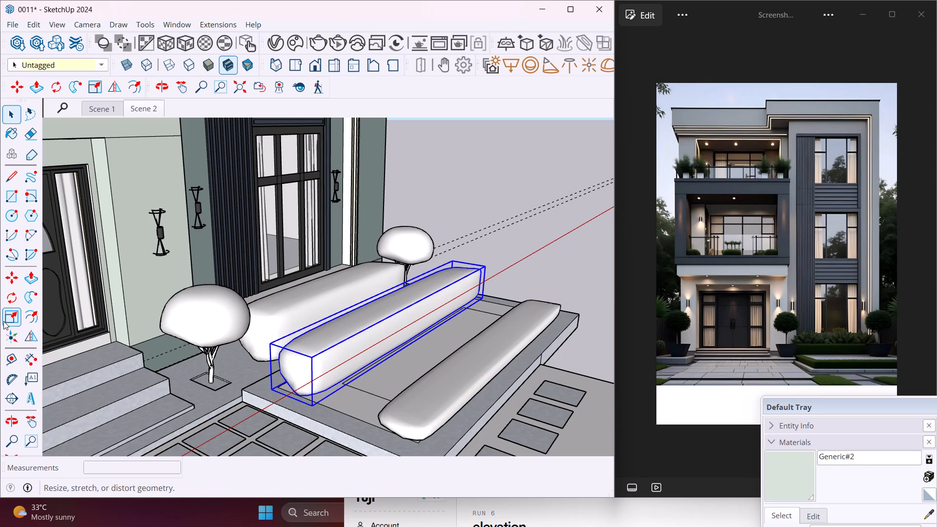
left_click(4, 320)
left_click(397, 297)
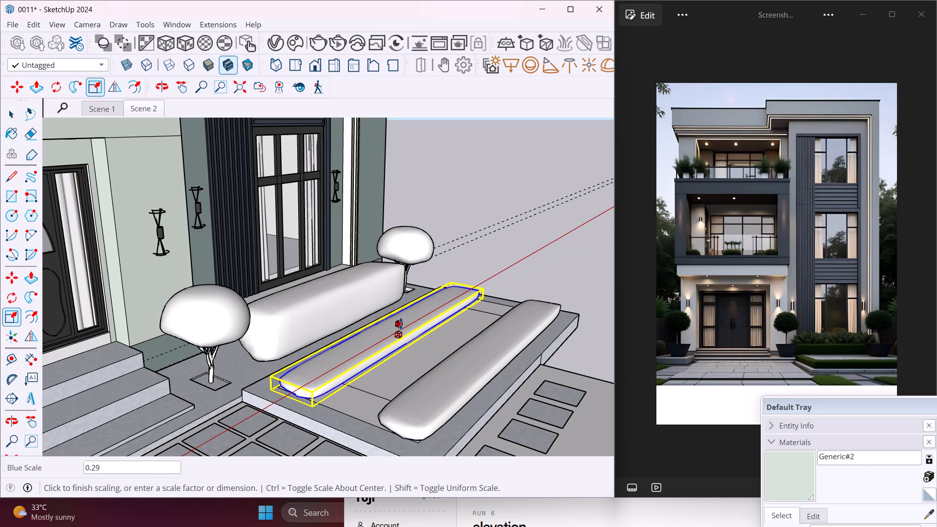
left_click(401, 324)
Copy the low inner hedge about 6' 4 1/4" lengthwise toward the bed's far side, away from the entrance.
middle_click_drag(465, 311, 341, 326)
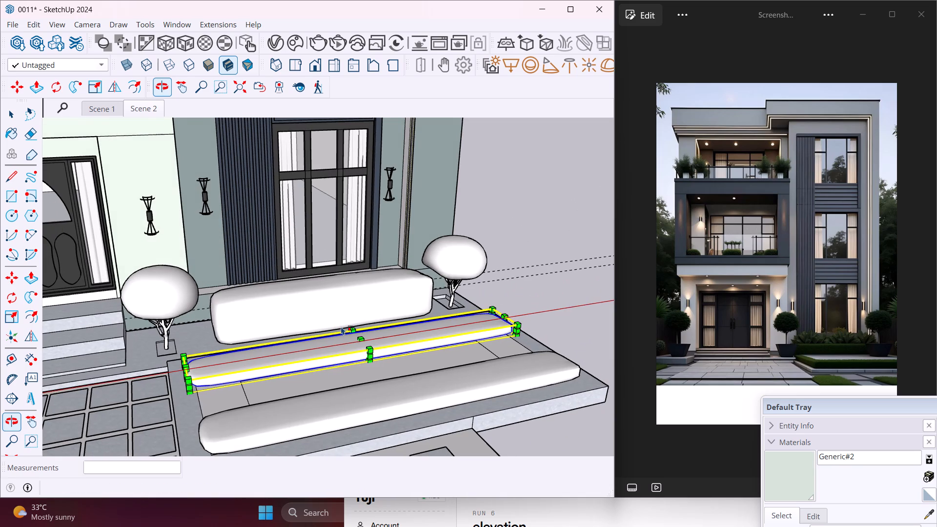
key("m")
left_click(408, 369)
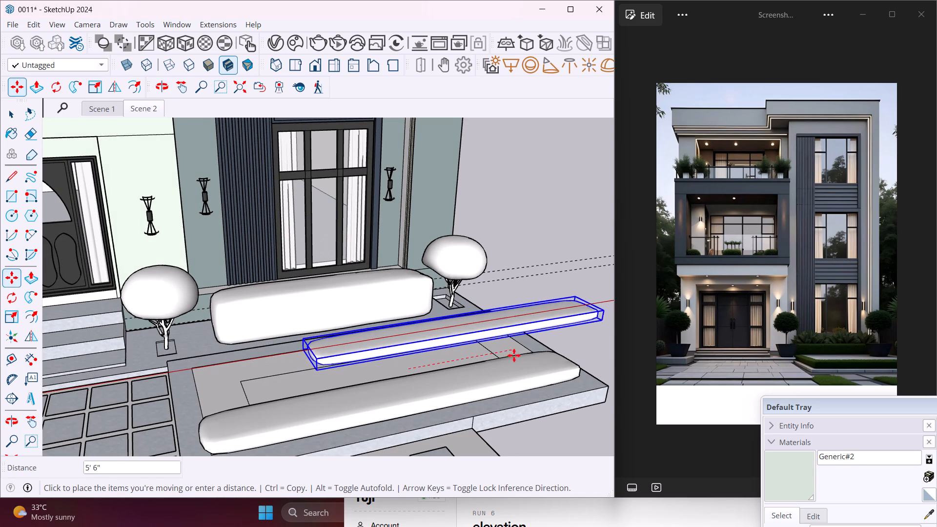
left_click(528, 347)
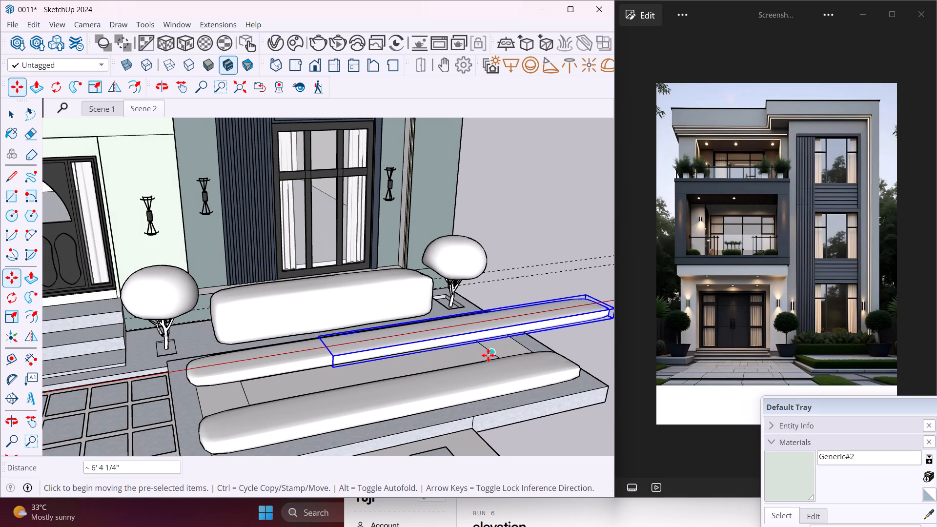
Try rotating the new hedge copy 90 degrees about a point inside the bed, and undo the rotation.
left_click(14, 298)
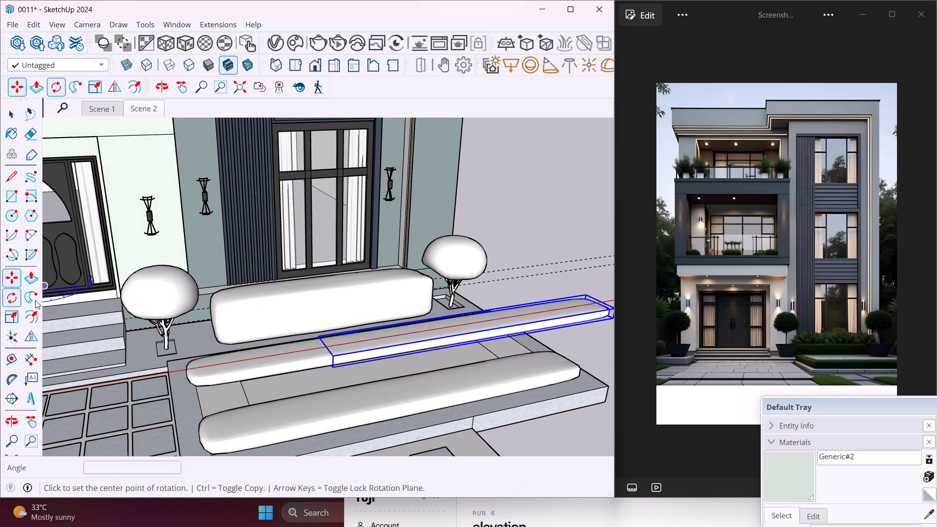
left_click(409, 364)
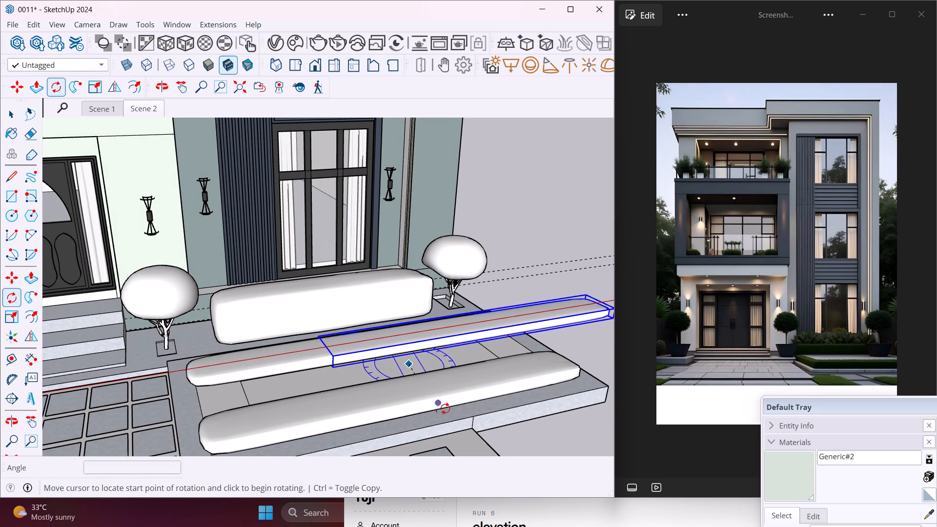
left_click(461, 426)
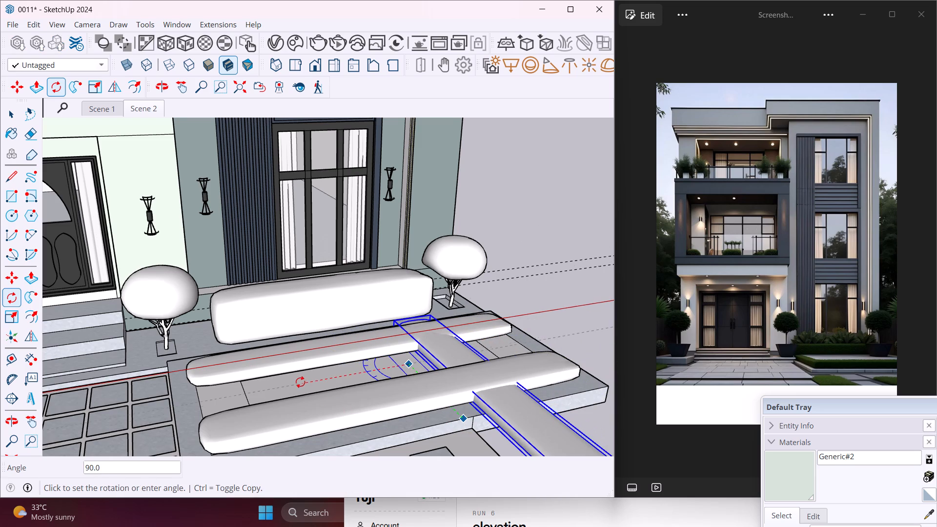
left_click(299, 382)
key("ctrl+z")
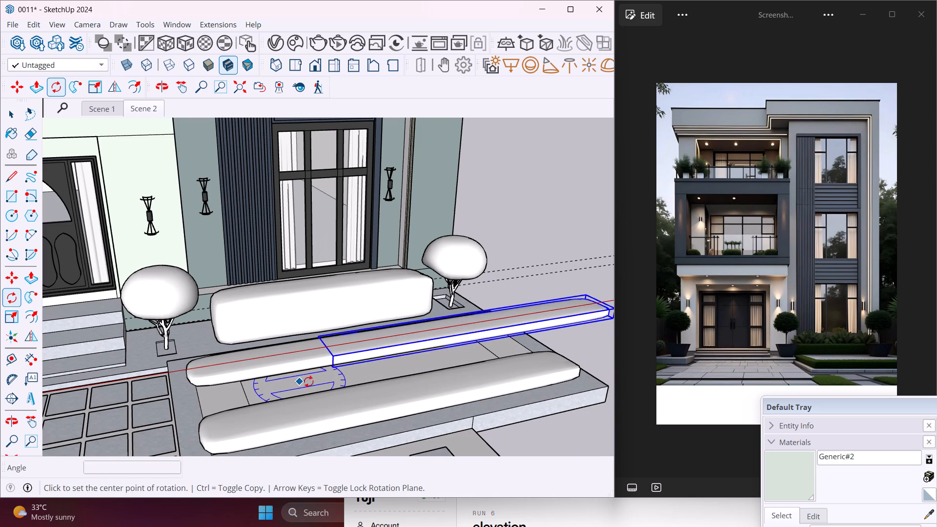
Rotate the new hedge copy 90 degrees so it runs across the bed's far end.
left_click(444, 360)
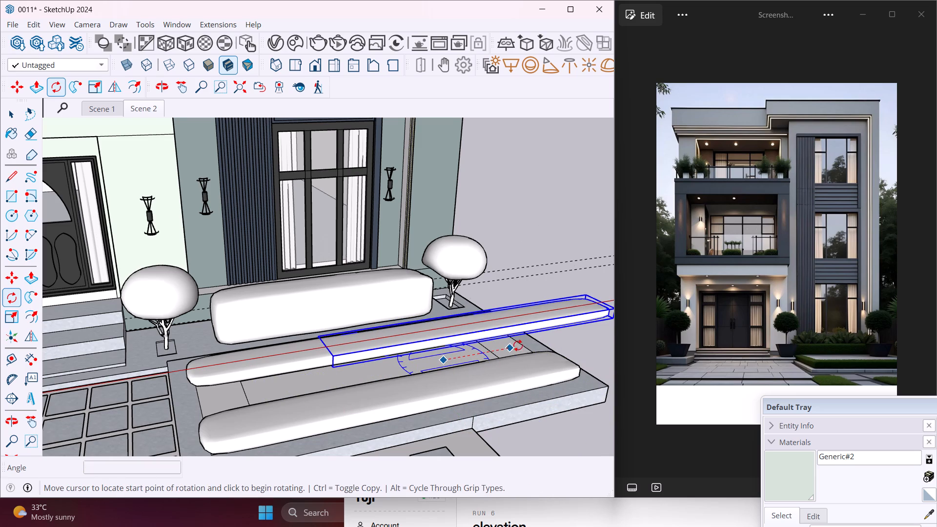
left_click(519, 345)
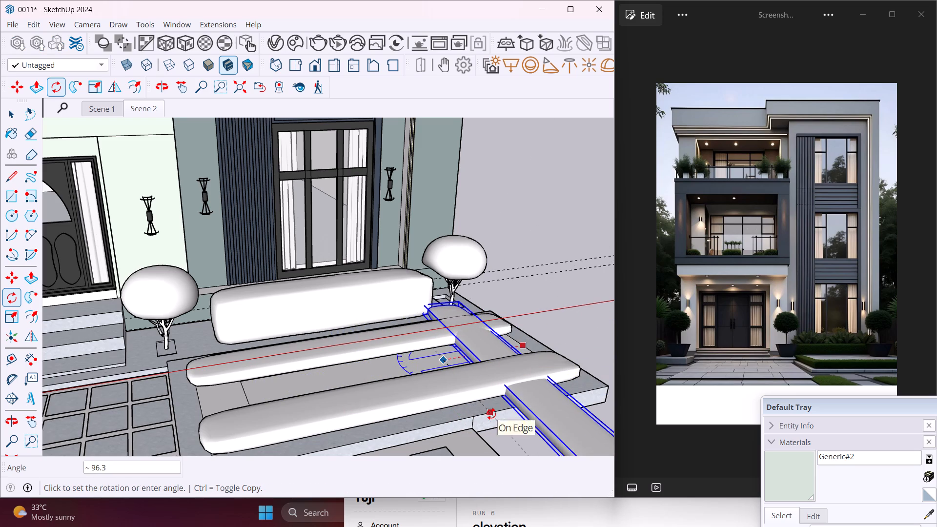
type("90")
key("Return")
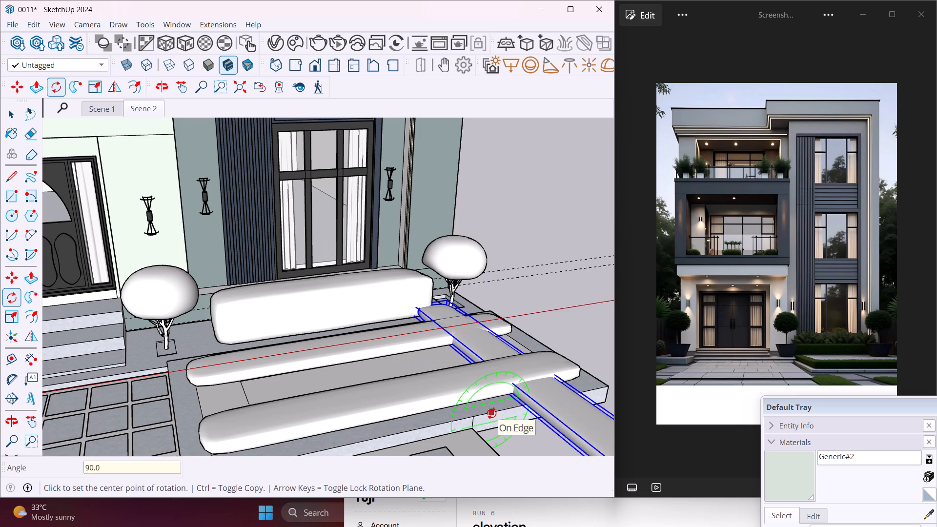
Shorten the rotated cross hedge from its outer end with a red-axis scale of about 0.39.
left_click(13, 320)
scroll(73, 322, "down", 7)
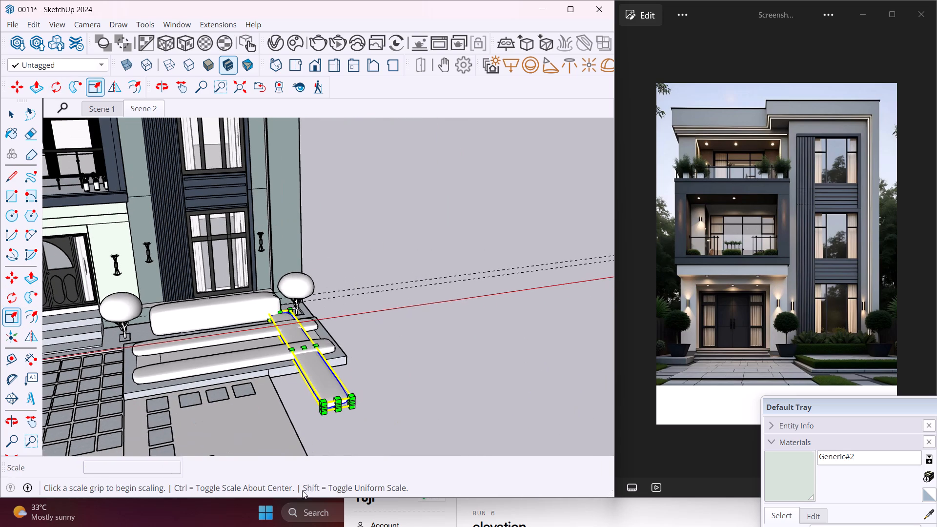
scroll(338, 411, "up", 7)
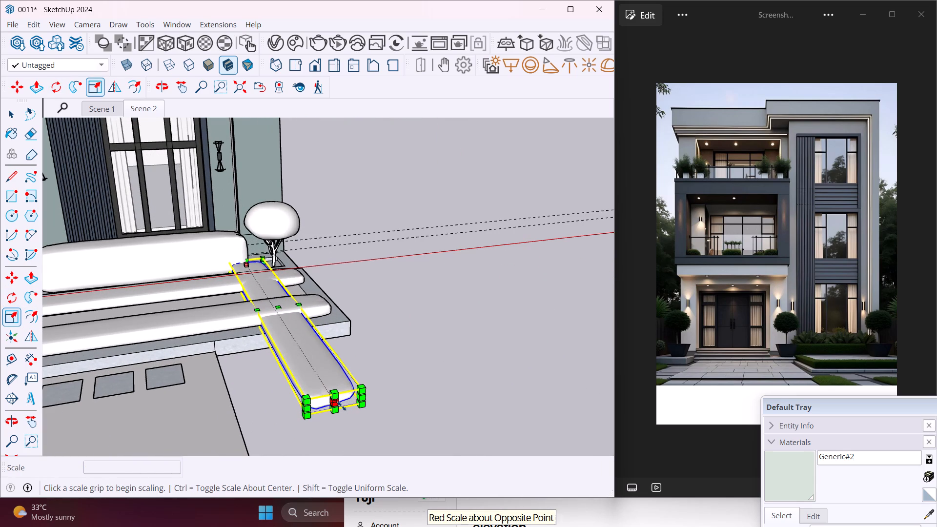
left_click(342, 406)
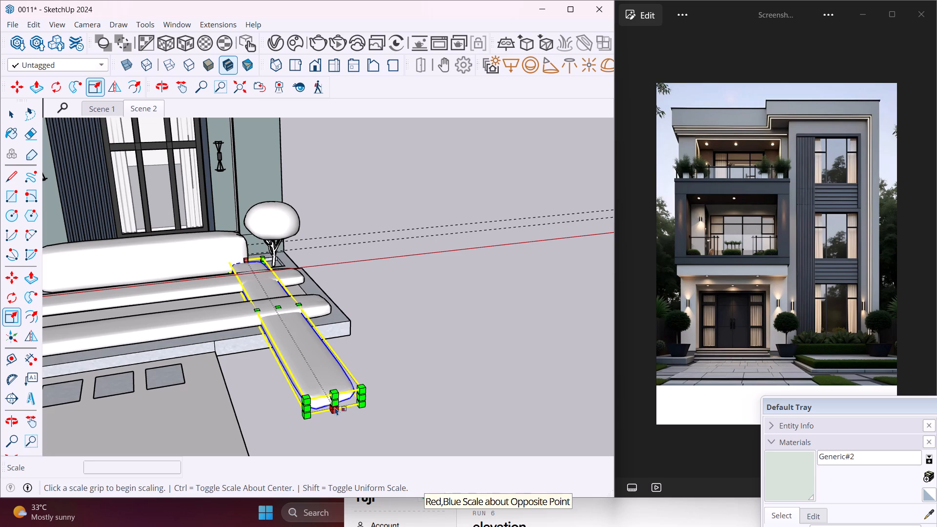
left_click(336, 403)
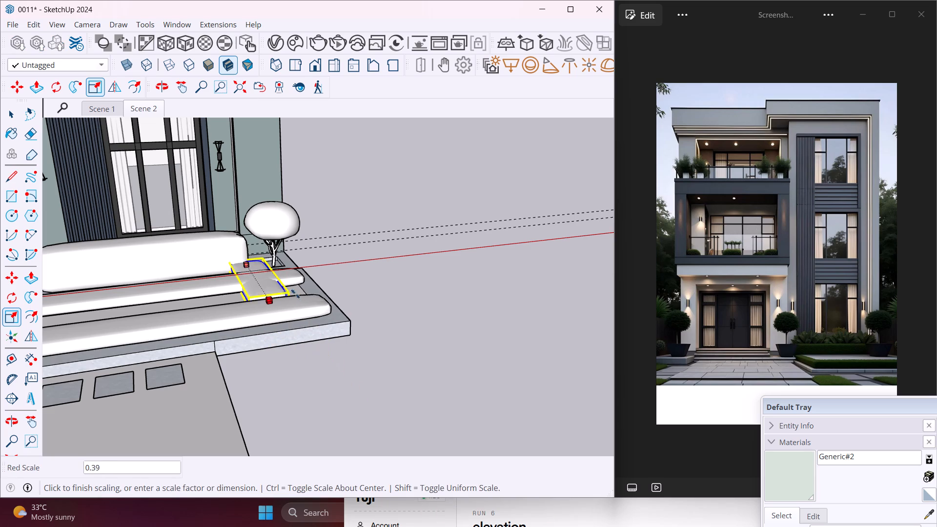
left_click(293, 291)
Move the short cross hedge about 2' 5/8" along the green axis so it bridges the inner and front hedges.
middle_click_drag(269, 287, 493, 330)
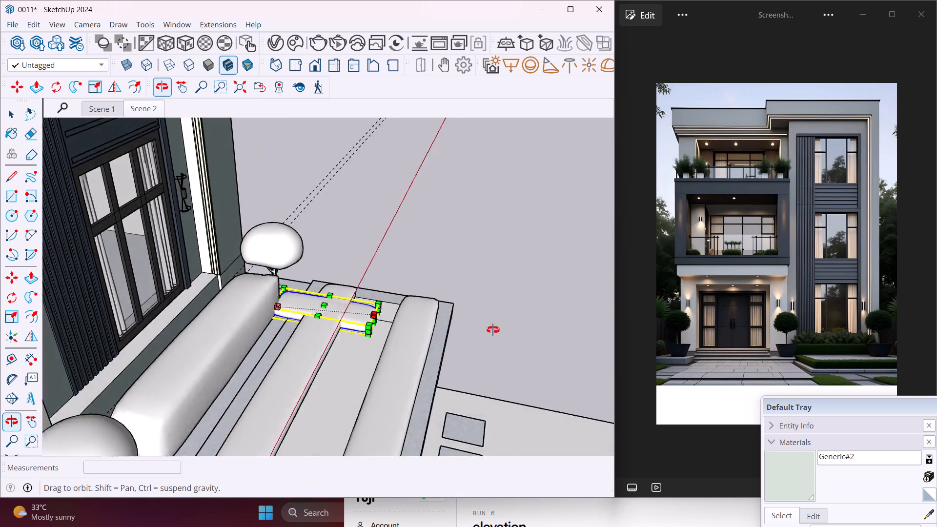
middle_click_drag(493, 330, 514, 333)
key("m")
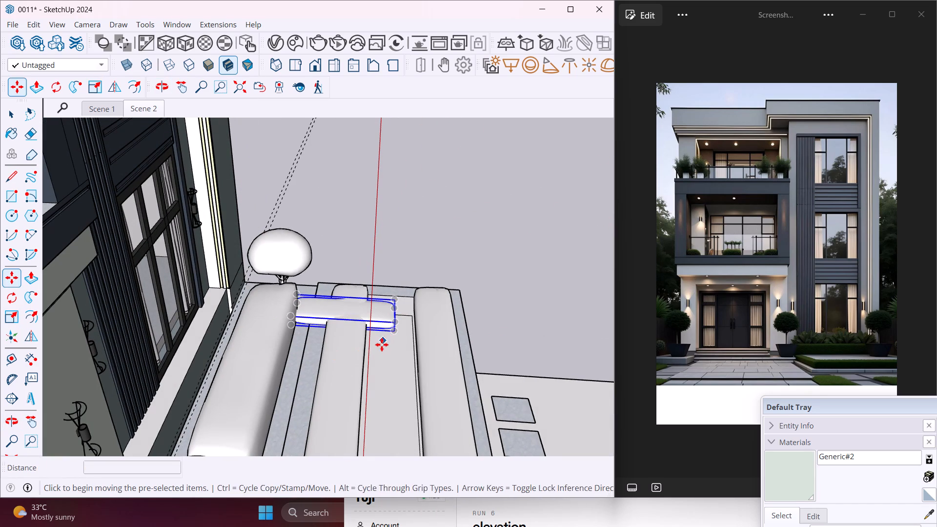
left_click(382, 345)
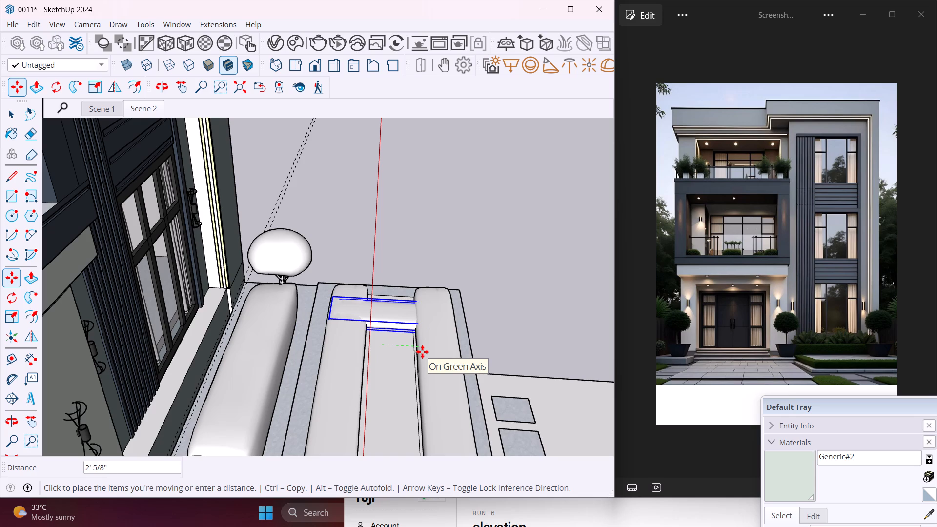
left_click(422, 352)
Copy the short cross hedge about 11' 6 5/16" to the bed's end nearest the entrance.
middle_click_drag(380, 353, 300, 304)
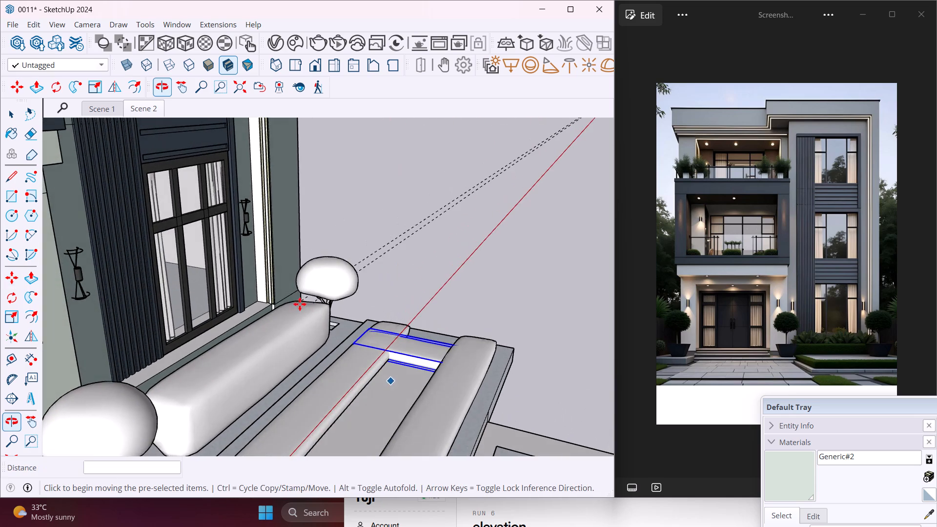
scroll(299, 304, "down", 5)
left_click(363, 353)
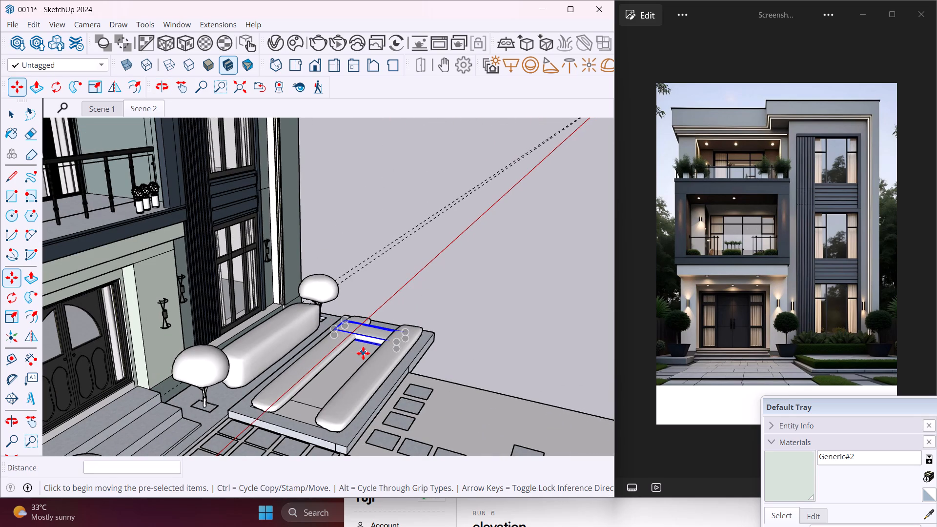
scroll(284, 433, "up", 2)
left_click(284, 433)
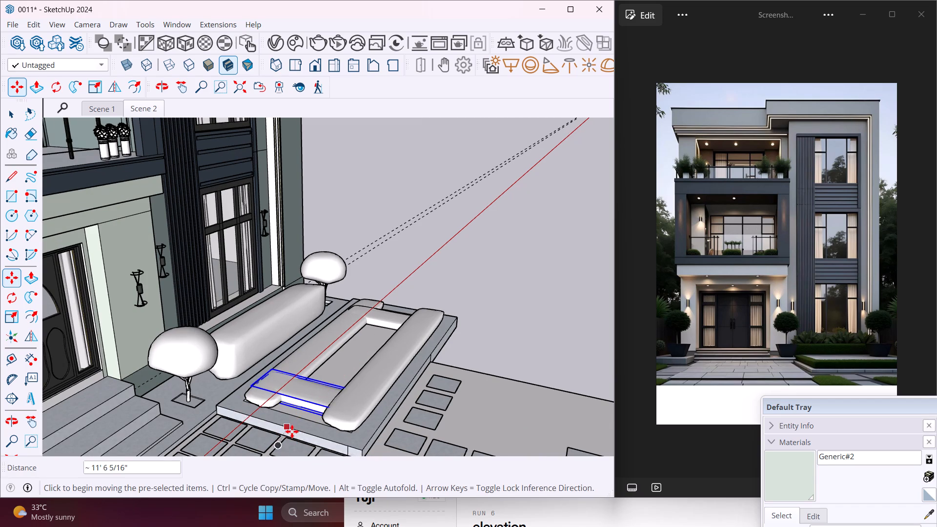
Nudge the copied cross hedge toward the bed's entrance-side edge by about 4 5/8", followed by another 3 3/4".
left_click(299, 426)
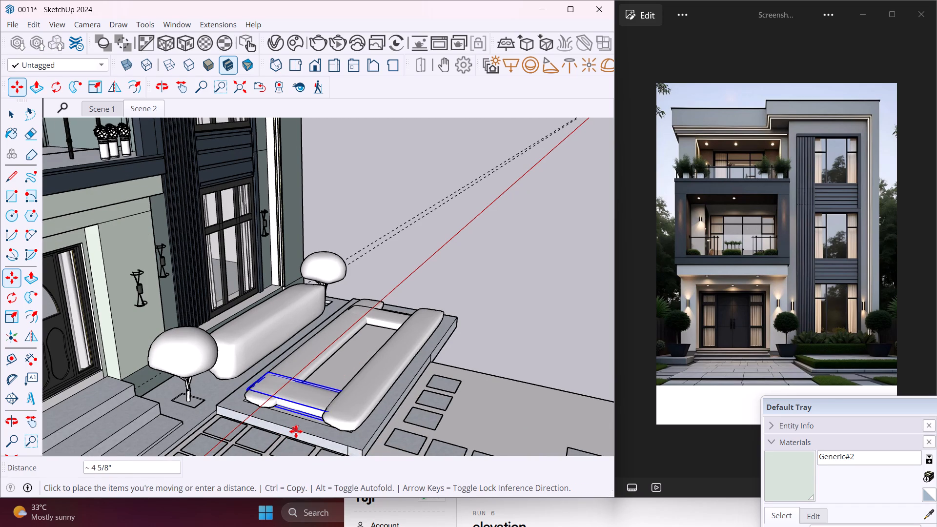
middle_click(296, 431)
scroll(296, 431, "up", 10)
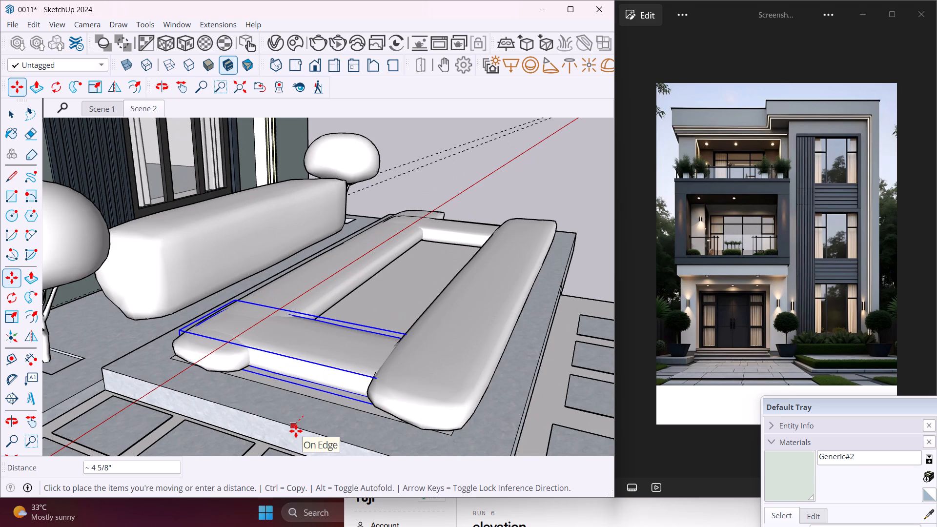
left_click(296, 431)
left_click(322, 424)
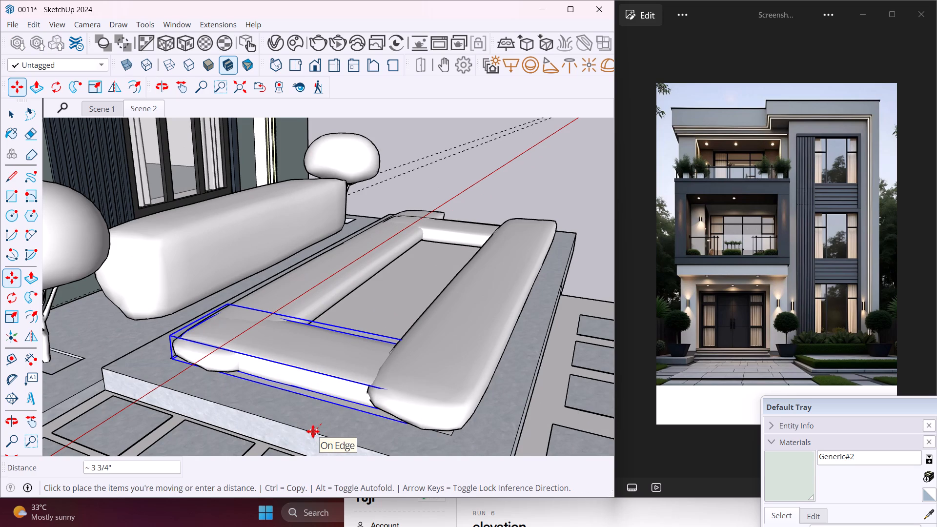
left_click(313, 431)
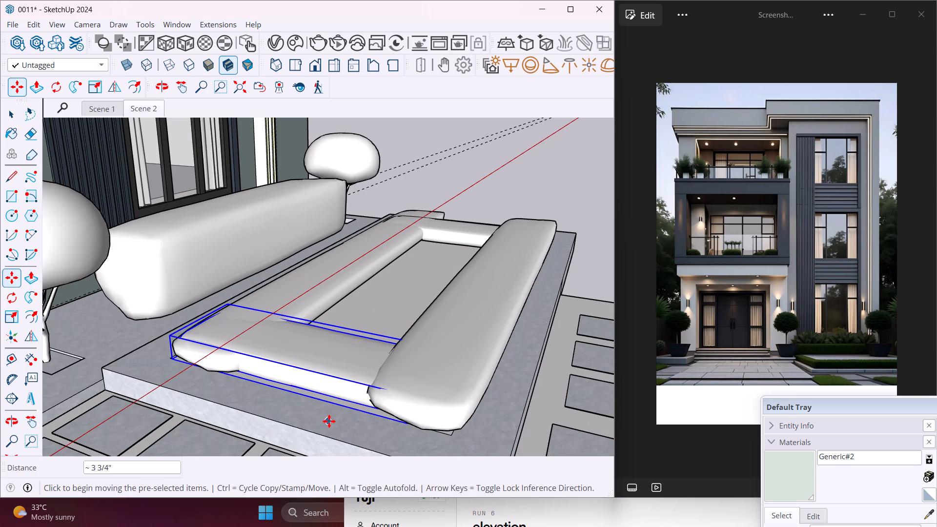
Move the cross hedge farthest from the entrance about 1' 7 3/4" outward along the red axis to the bed's end.
key("Escape")
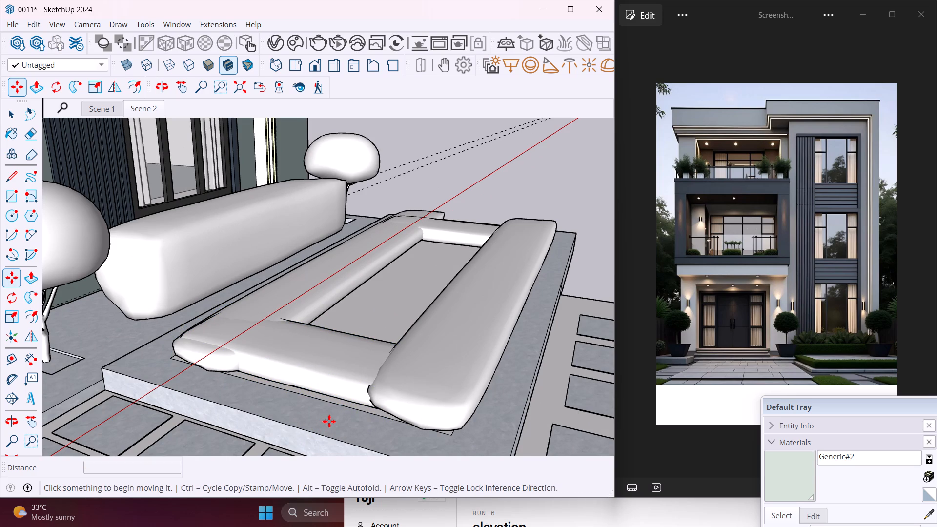
middle_click_drag(379, 349, 254, 382)
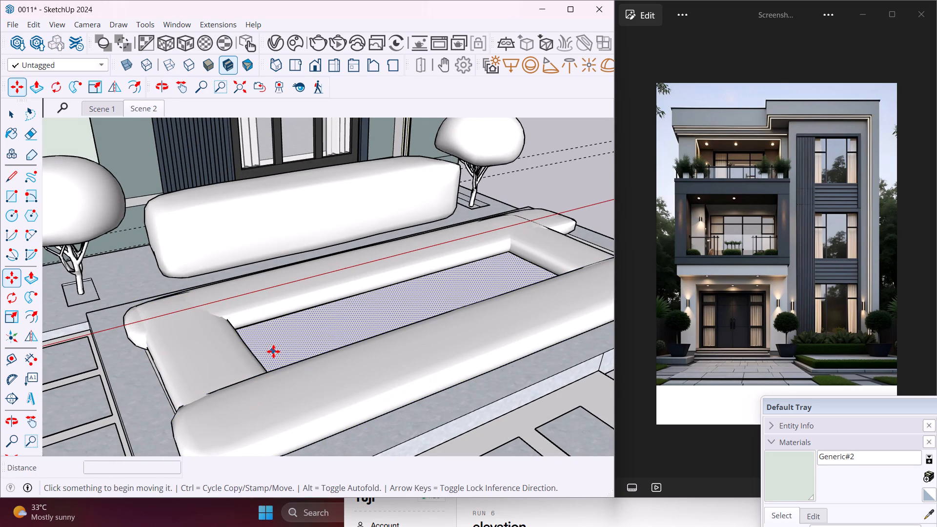
middle_click_drag(523, 276, 389, 281)
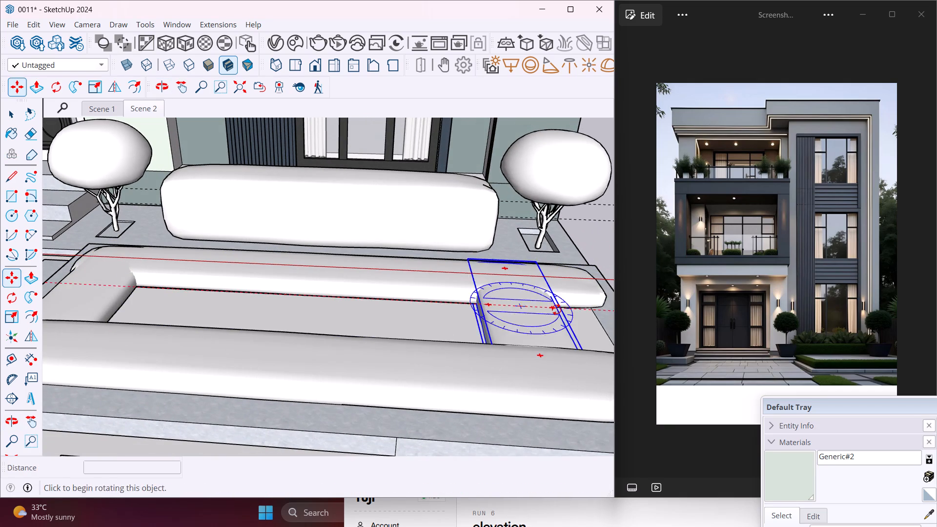
left_click(503, 332)
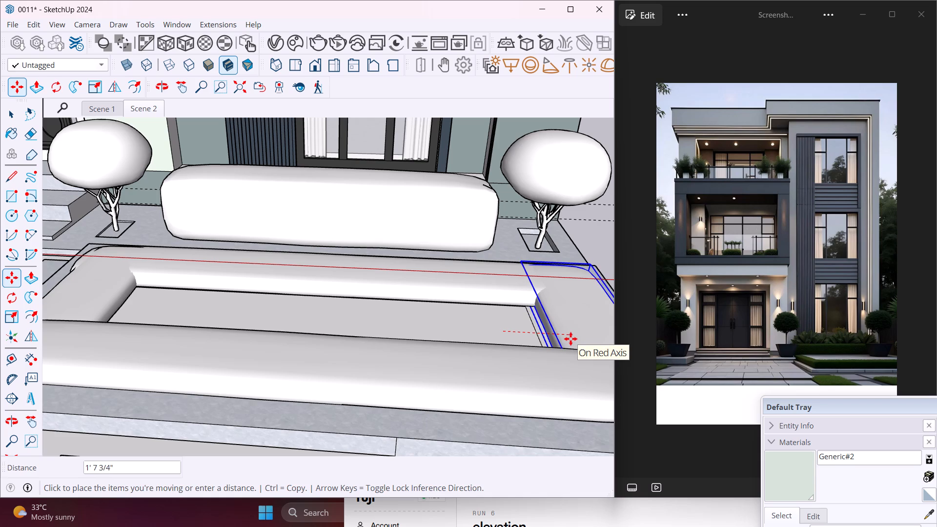
left_click(570, 339)
Move the entrance-side cross hedge about 4" outward along the red axis.
middle_click_drag(457, 315, 565, 324)
left_click(216, 362)
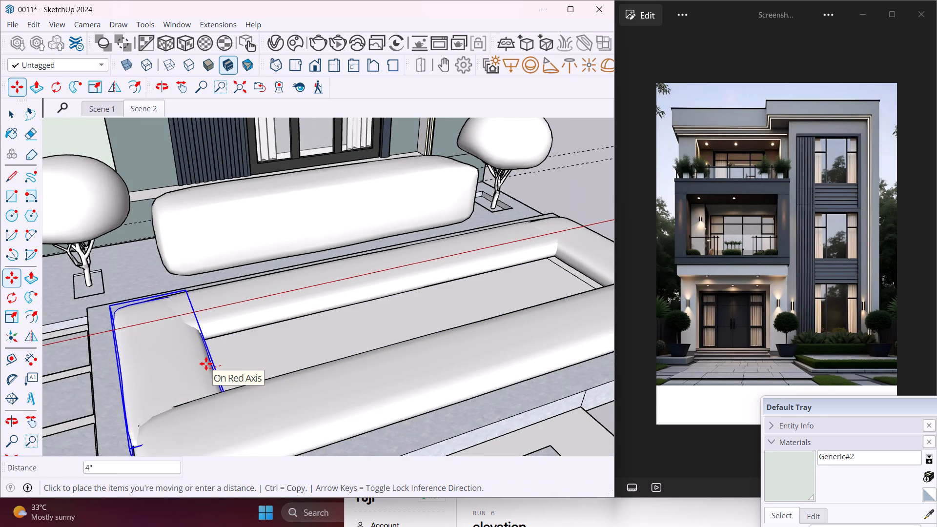
left_click(206, 364)
key("Escape")
key("space")
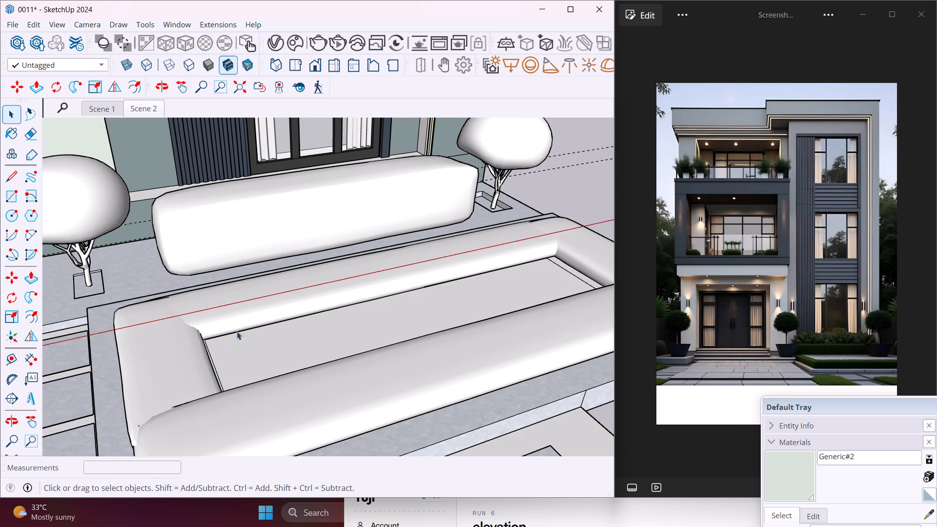
Delete the stray edge on the bed surface just inside the cross hedge farthest from the entrance.
scroll(238, 330, "down", 5)
middle_click_drag(287, 334, 333, 333)
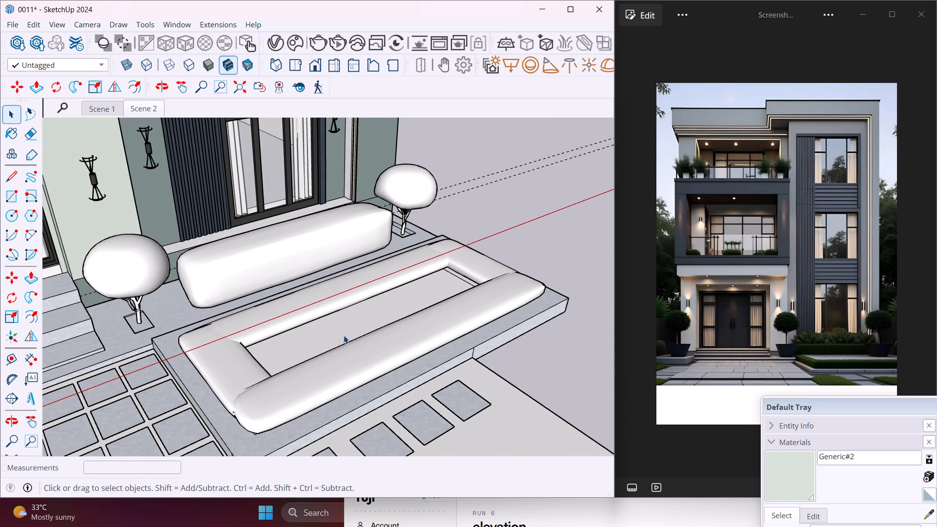
scroll(461, 272, "up", 4)
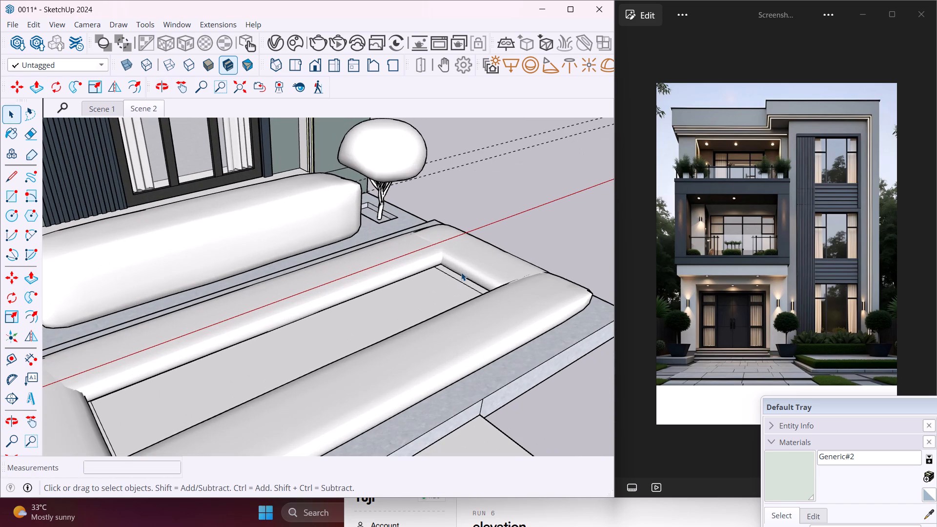
scroll(460, 283, "up", 4)
left_click(463, 283)
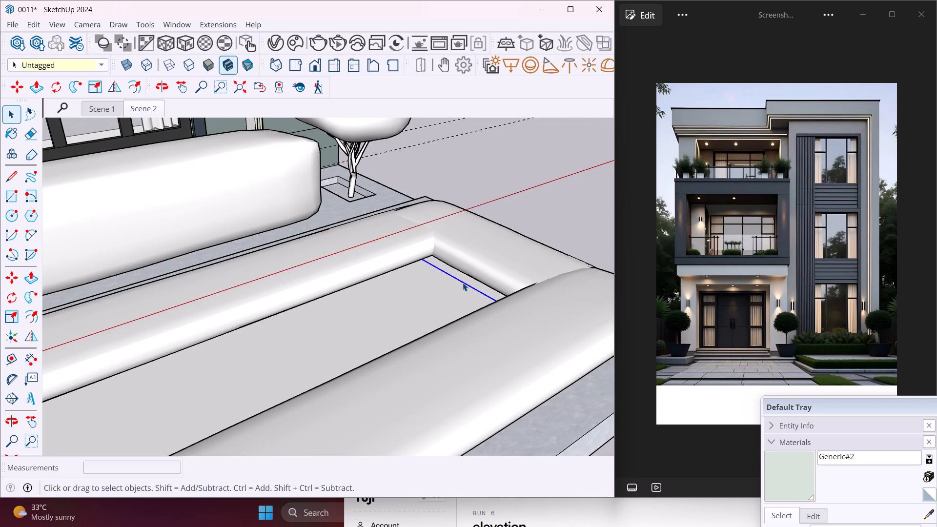
key("Delete")
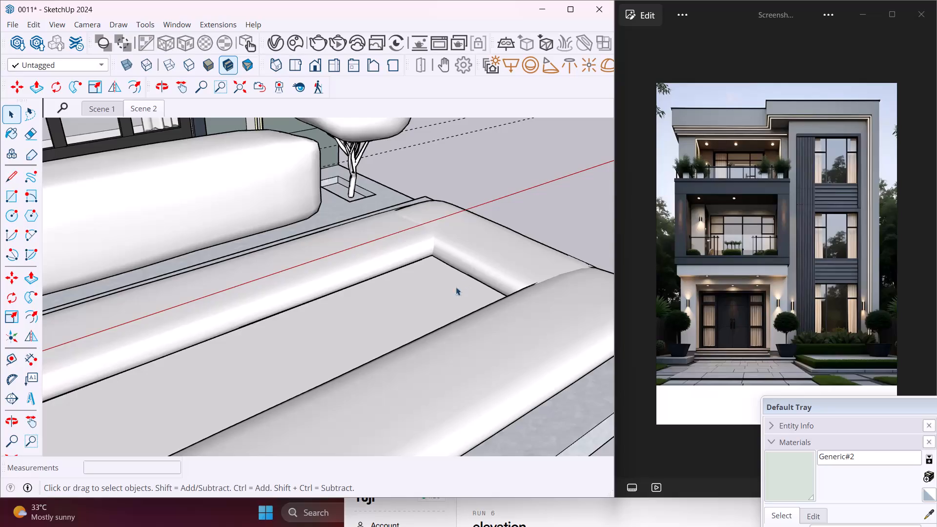
Paint the garden bed surface enclosed by the hedges with the Ice 05 100cm material.
scroll(430, 291, "down", 11)
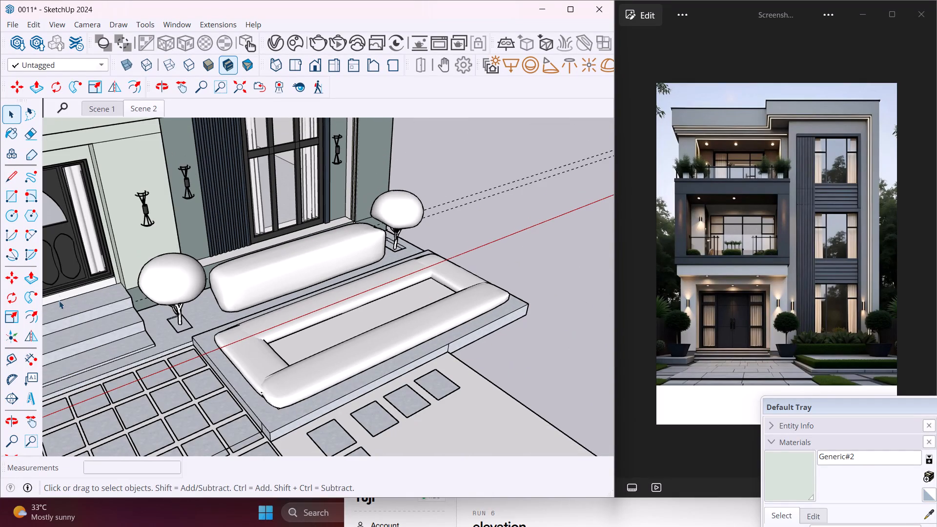
left_click(284, 49)
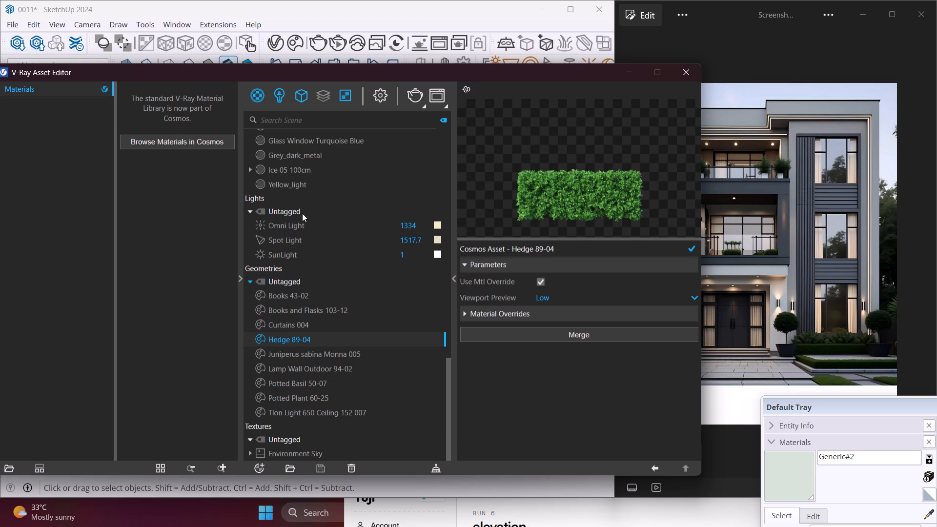
left_click(297, 168)
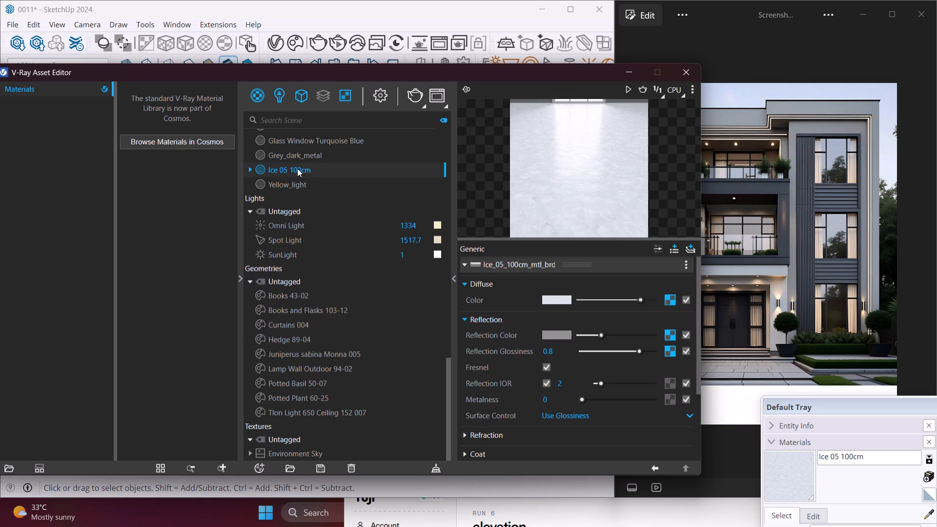
left_click(627, 73)
left_click(778, 482)
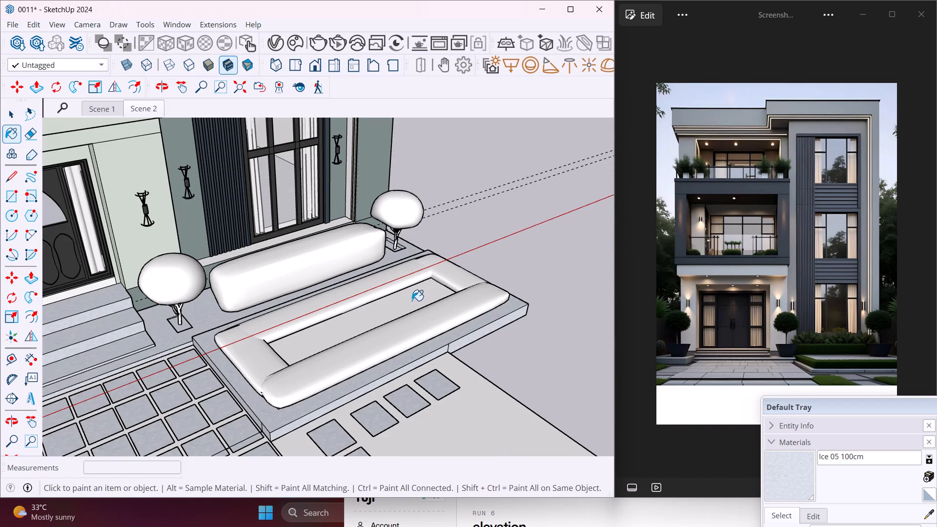
scroll(402, 298, "up", 4)
left_click(402, 303)
scroll(402, 303, "down", 9)
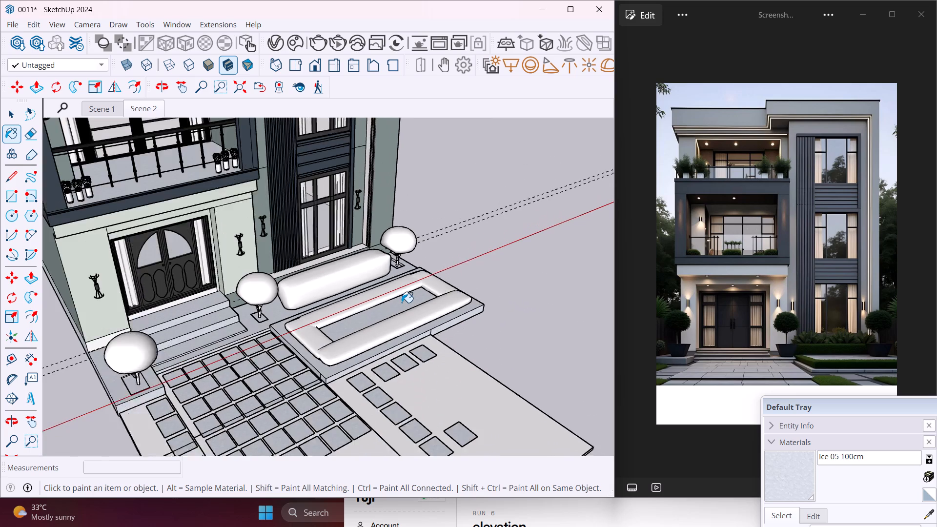
scroll(402, 303, "down", 1)
middle_click_drag(67, 390, 57, 294)
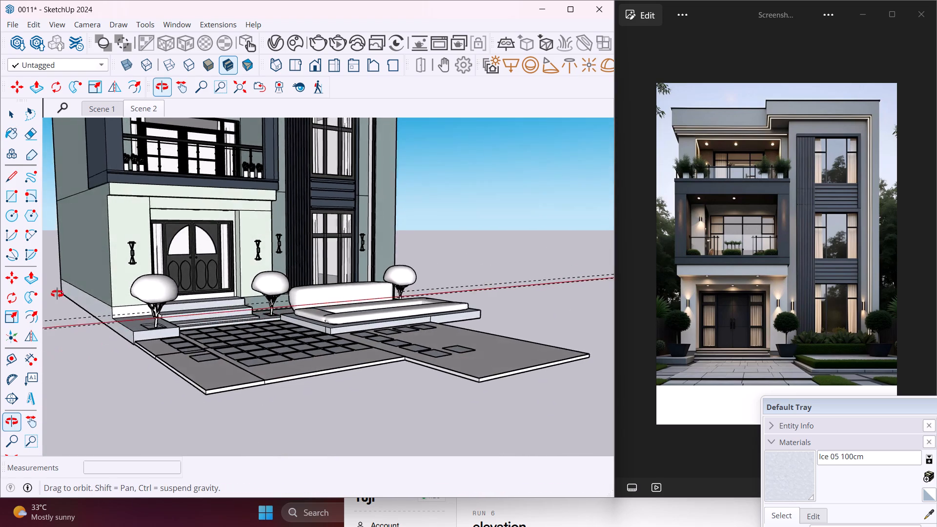
middle_click_drag(57, 294, 8, 300)
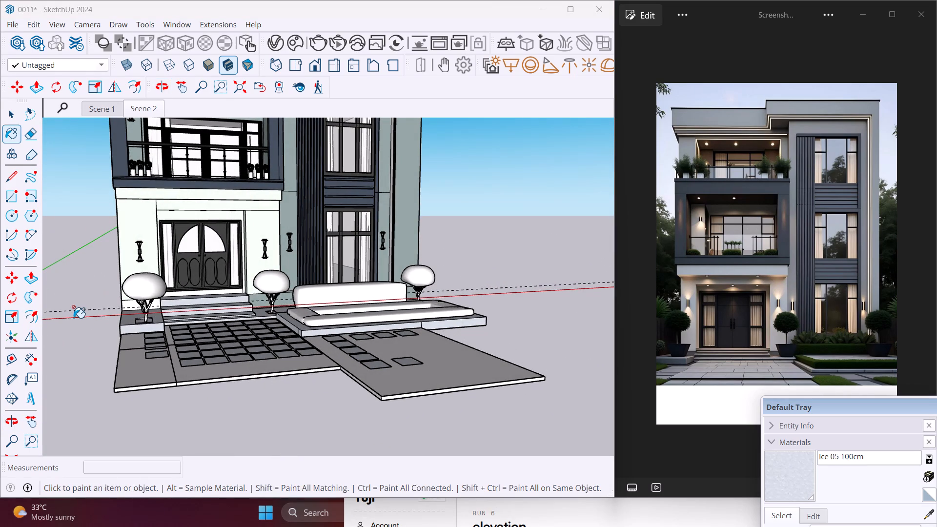
key("Escape")
key("space")
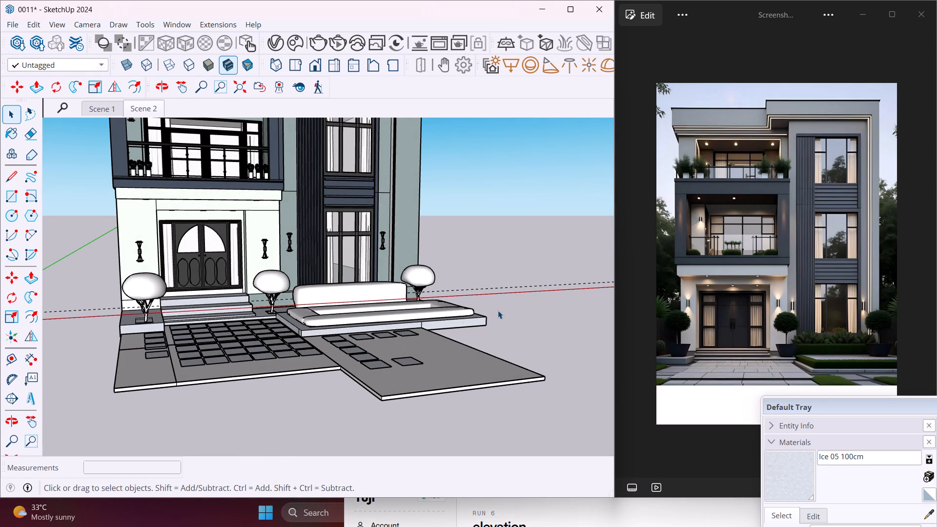
Place a V-Ray dome light on the open ground beside the front garden bed, at the side away from the entrance.
middle_click_drag(498, 310, 528, 356)
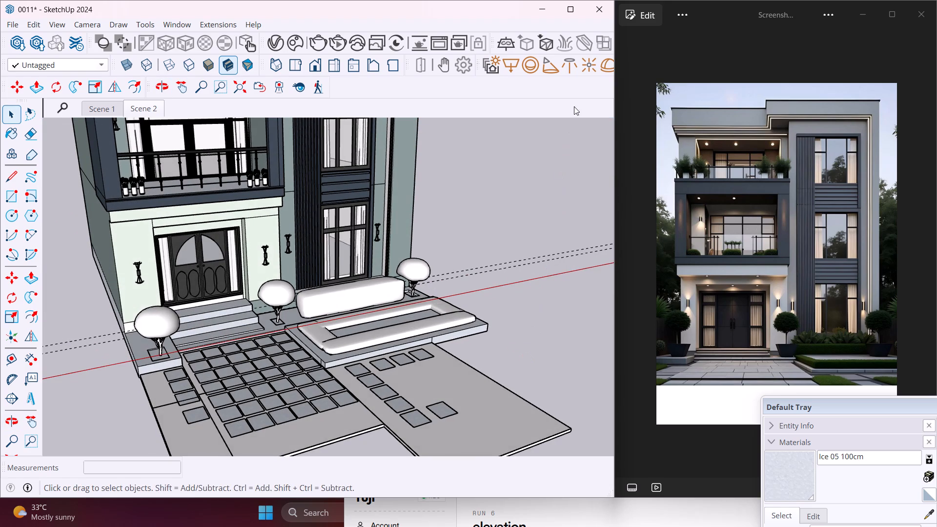
left_click(604, 71)
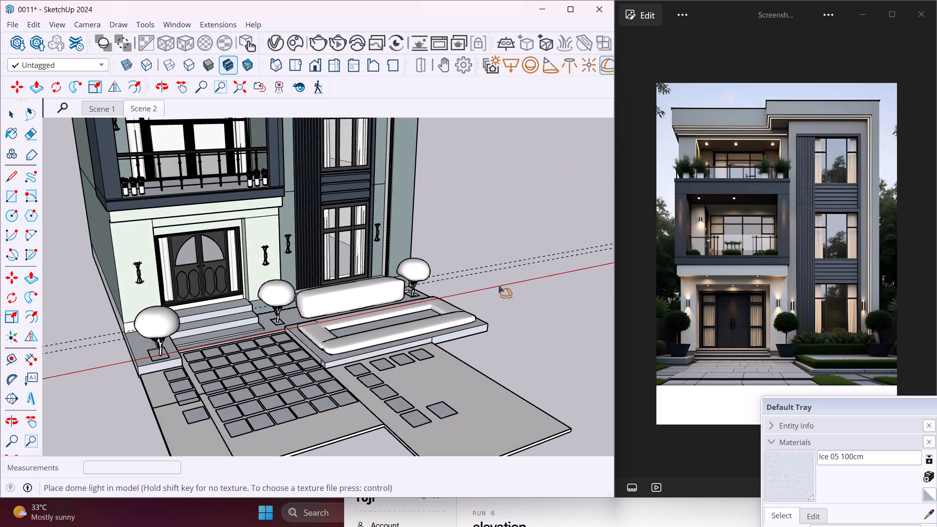
left_click(515, 305)
middle_click_drag(518, 305, 509, 305)
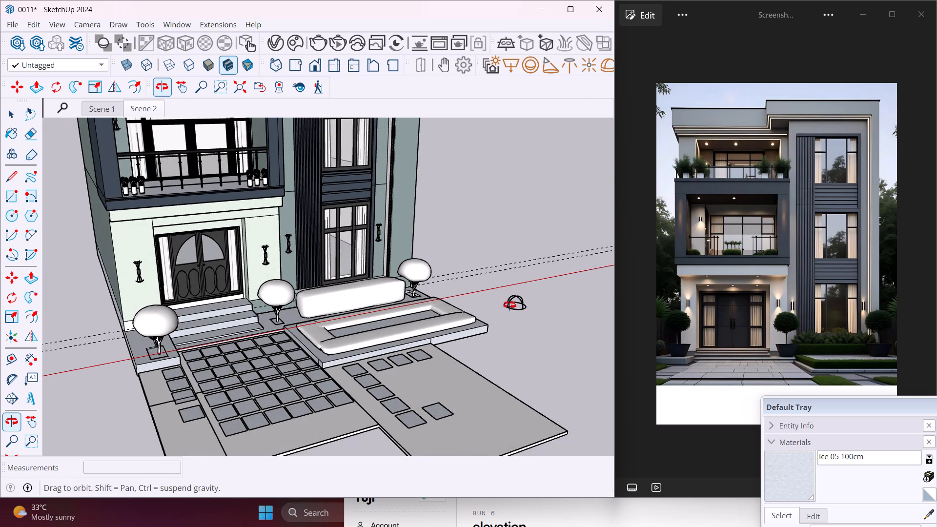
middle_click_drag(509, 305, 390, 291)
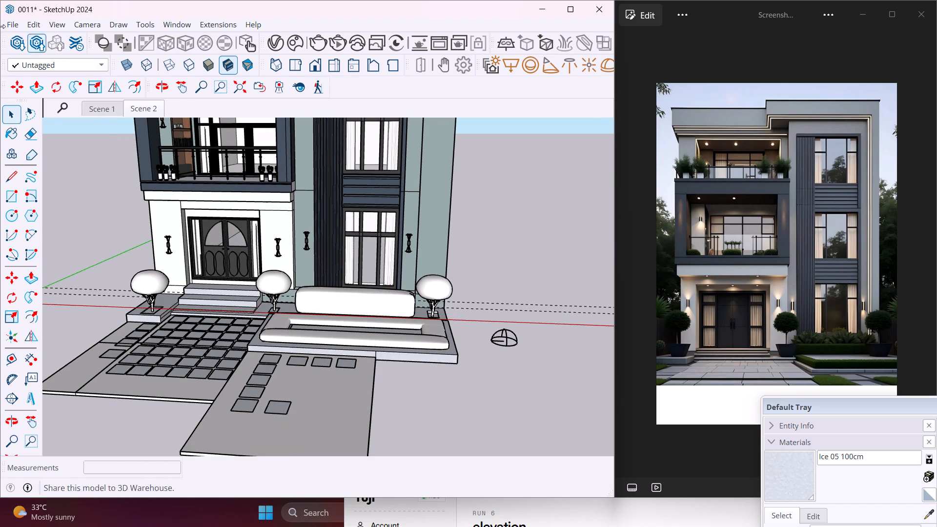
Delete all construction guides from the model.
left_click(37, 21)
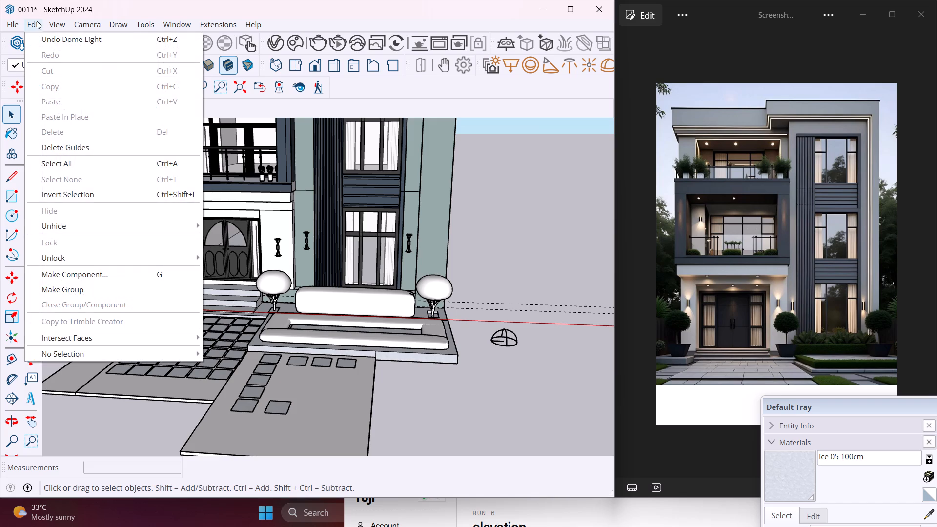
left_click(70, 154)
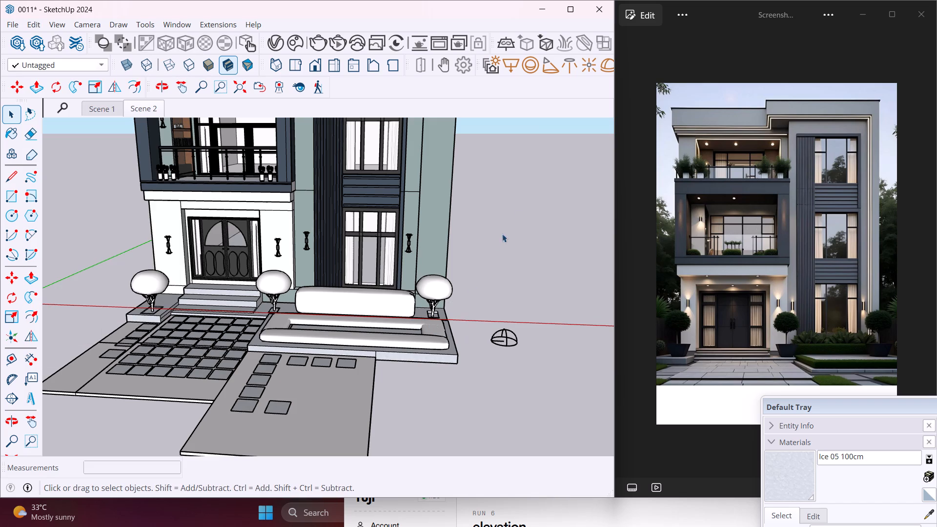
Examine the whole front elevation, from the roof parapet down to the entrance paving and garden bed.
left_click(185, 90)
left_click_drag(122, 199, 163, 310)
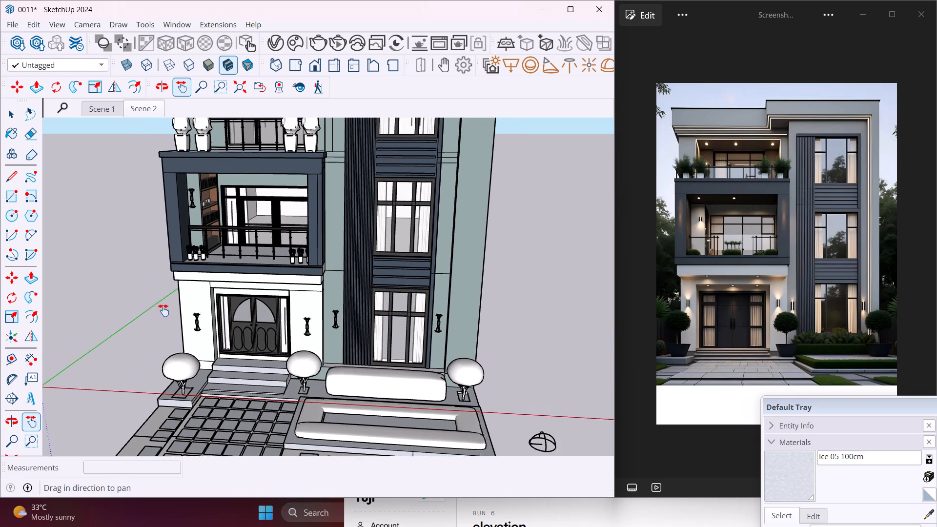
left_click_drag(163, 310, 164, 323)
scroll(159, 323, "down", 3)
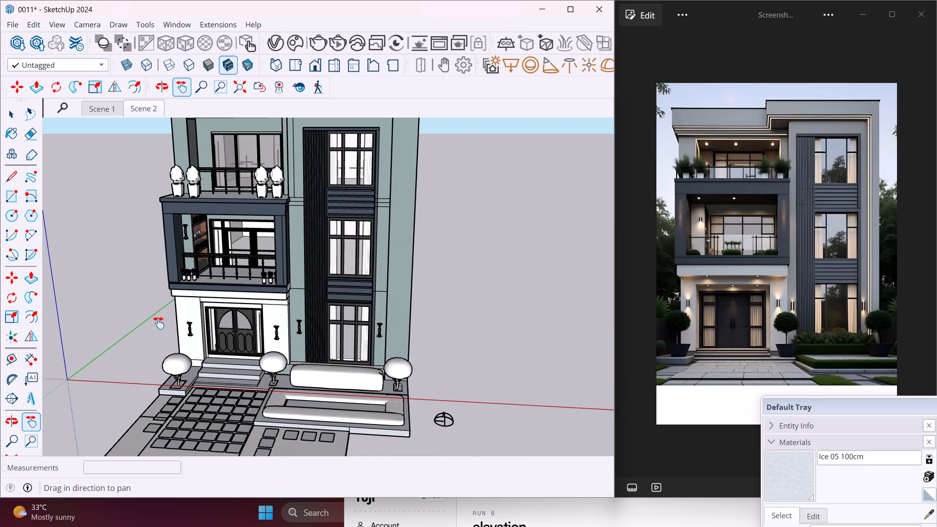
middle_click_drag(159, 323, 197, 325)
scroll(184, 324, "down", 3)
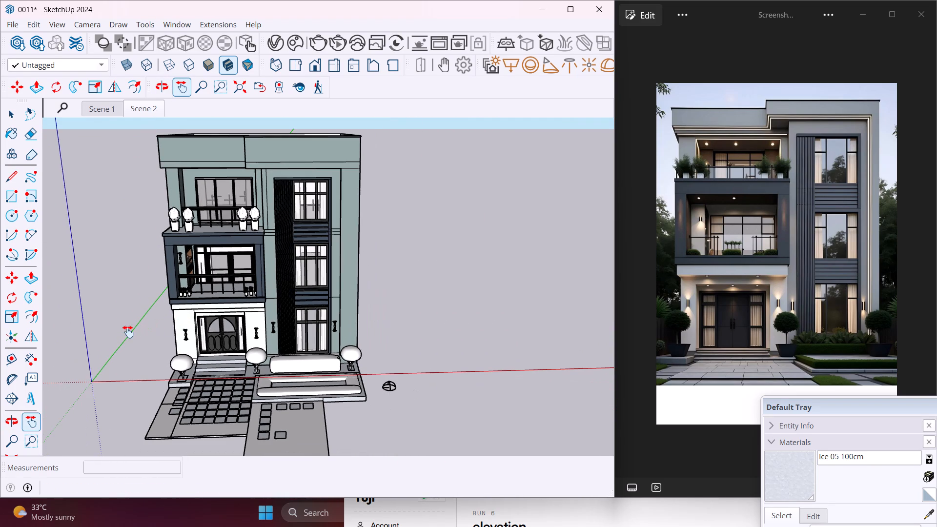
left_click_drag(128, 332, 156, 349)
middle_click_drag(156, 349, 146, 327)
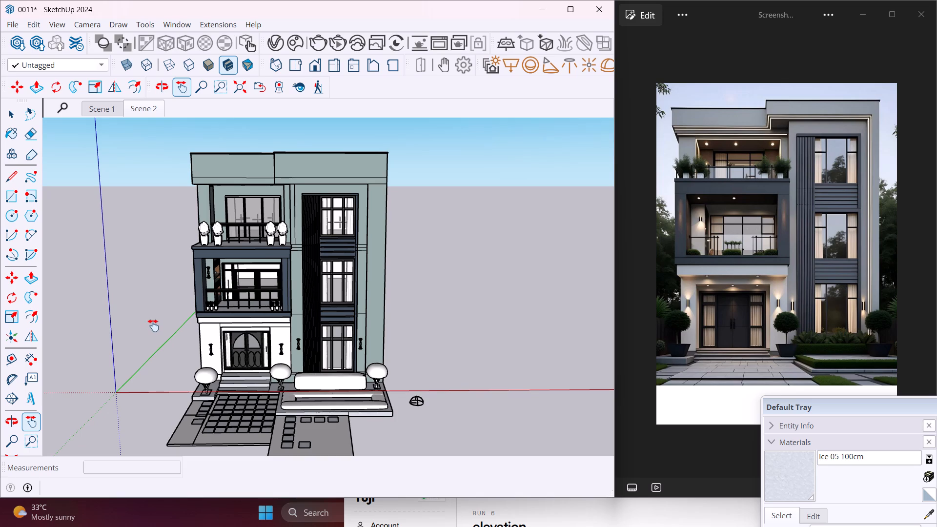
Enlarge the modelling workspace in place of the minimized reference image, with the full Default Tray materials palette in view.
left_click(862, 21)
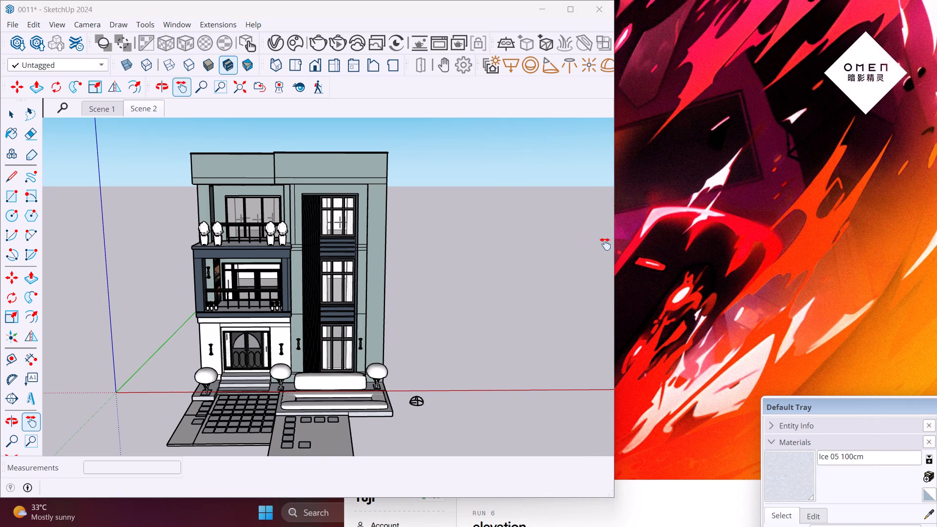
left_click_drag(615, 244, 885, 281)
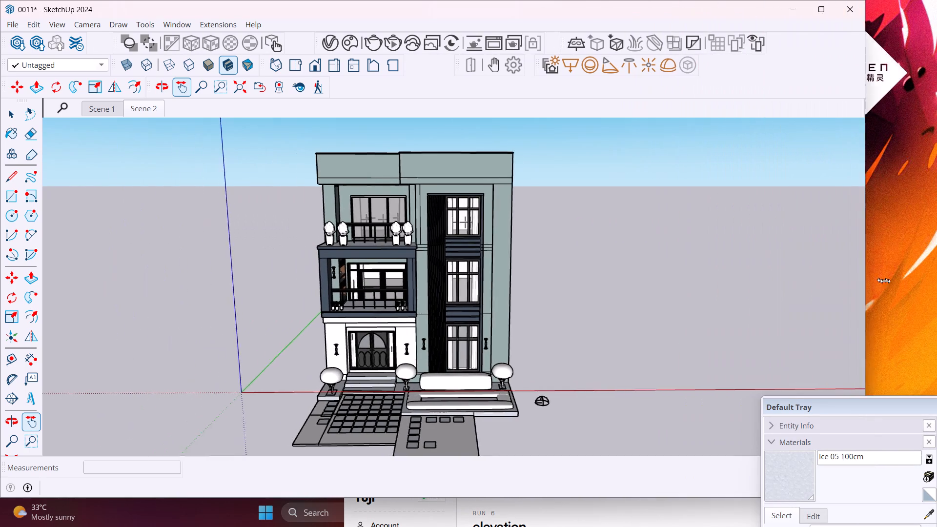
left_click_drag(885, 281, 921, 287)
left_click_drag(867, 403, 878, 385)
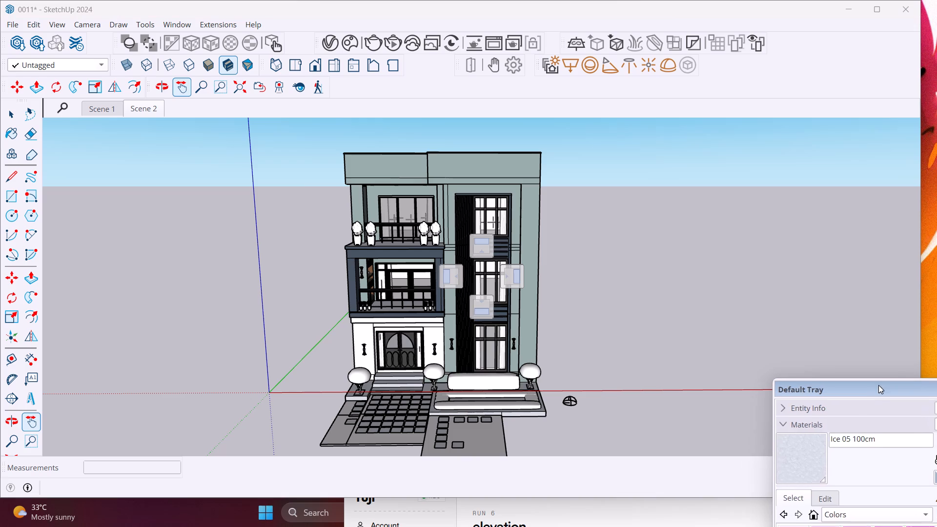
left_click_drag(878, 385, 864, 128)
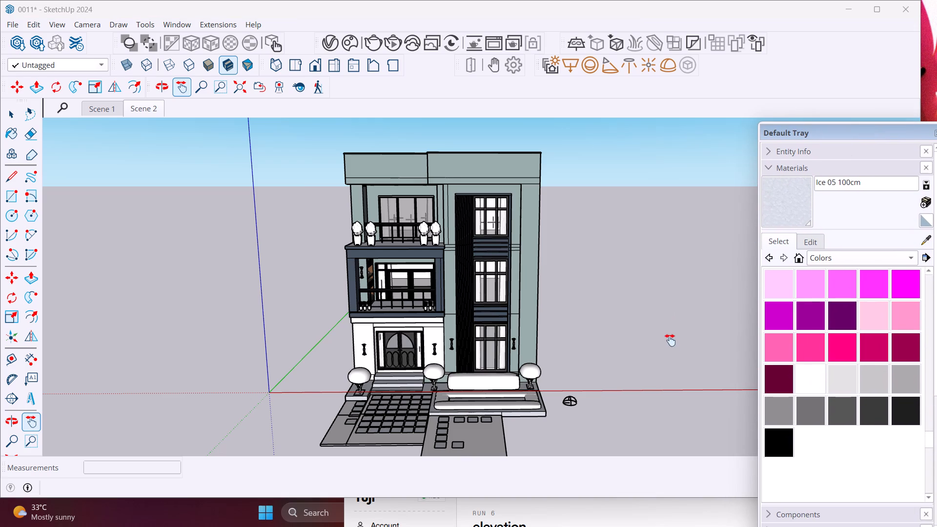
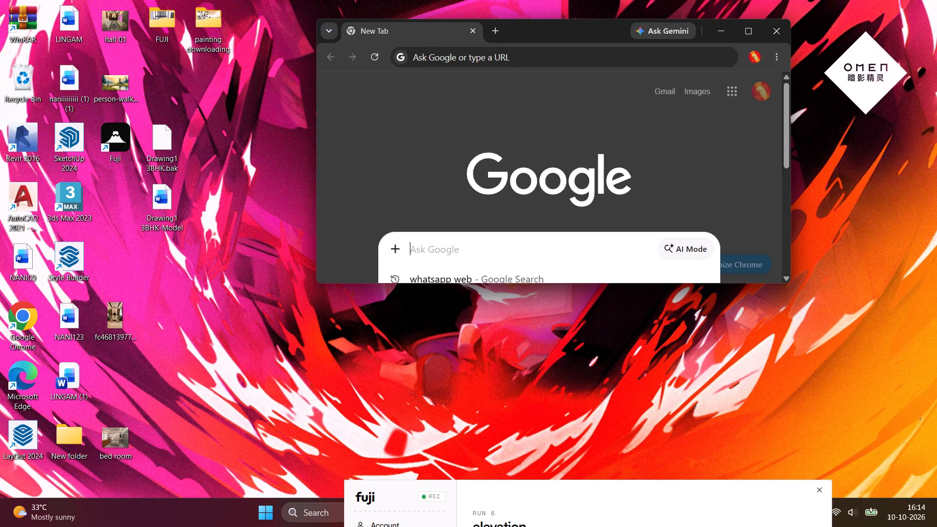
Search Google for "poly hjaven" to find the Poly Haven asset website.
type("poly")
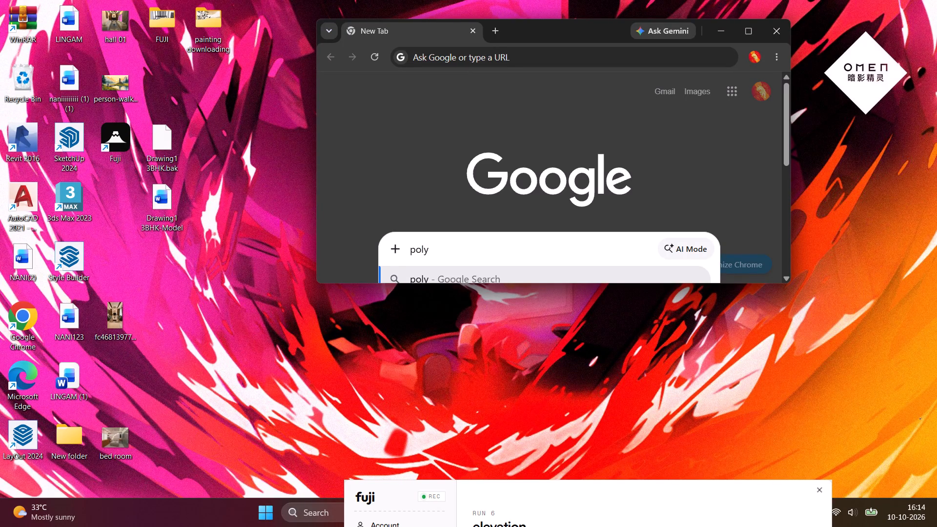
key("space")
type("hja")
key("v")
key("e")
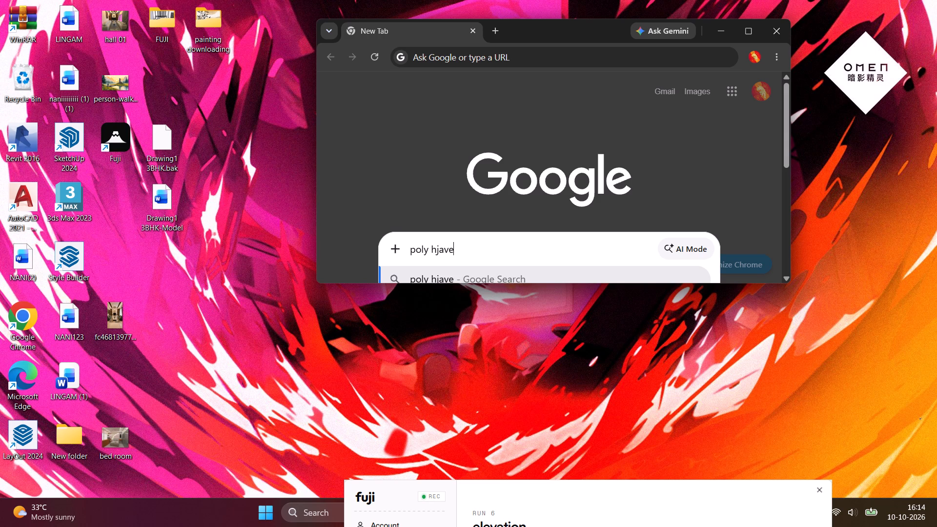
key("n")
key("Return")
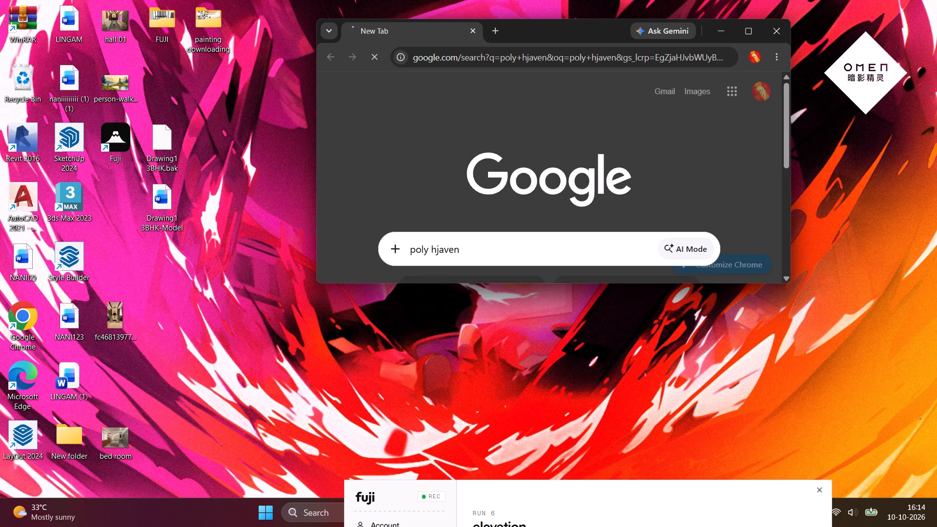
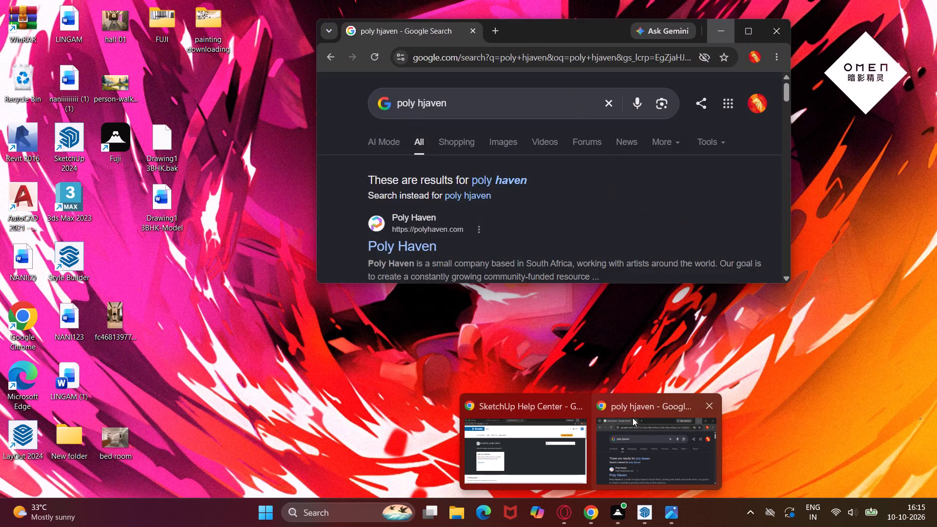
Switch to the maximized Chrome search results and open the Poly Haven website.
left_click(672, 432)
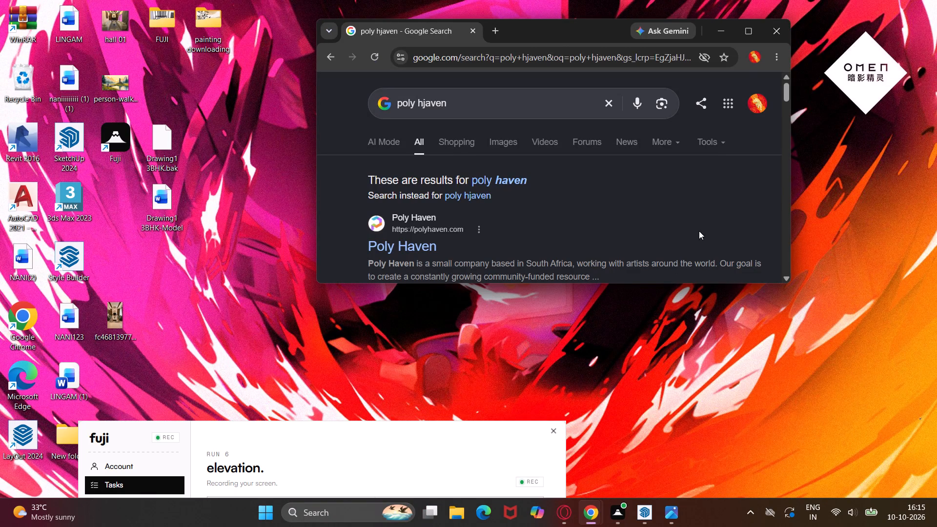
left_click(749, 38)
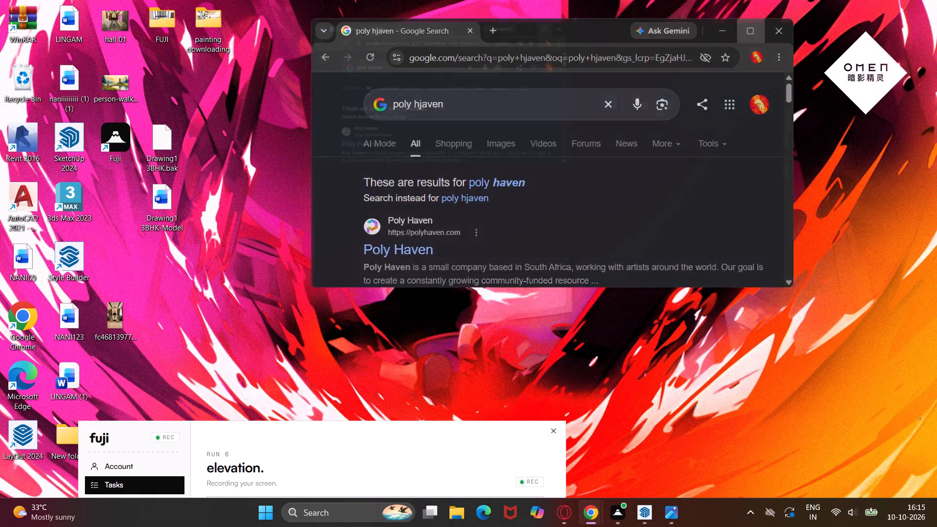
scroll(252, 187, "down", 10)
scroll(256, 187, "up", 7)
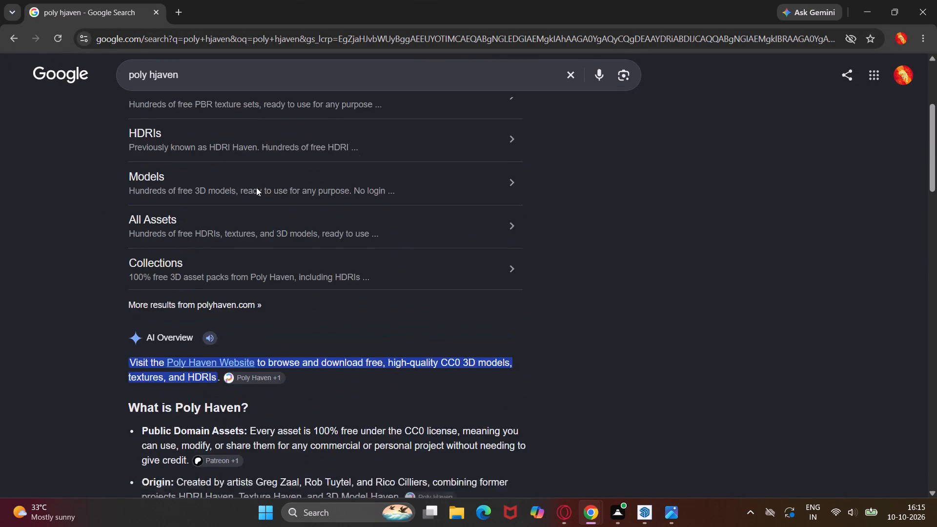
scroll(256, 187, "up", 4)
double_click(191, 226)
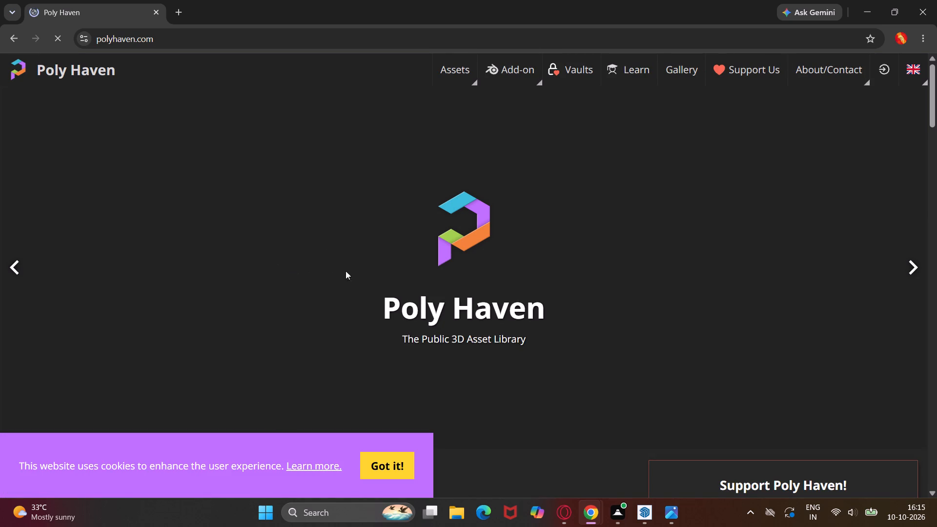
Open the HDRIs library from the Poly Haven home page.
scroll(435, 299, "down", 9)
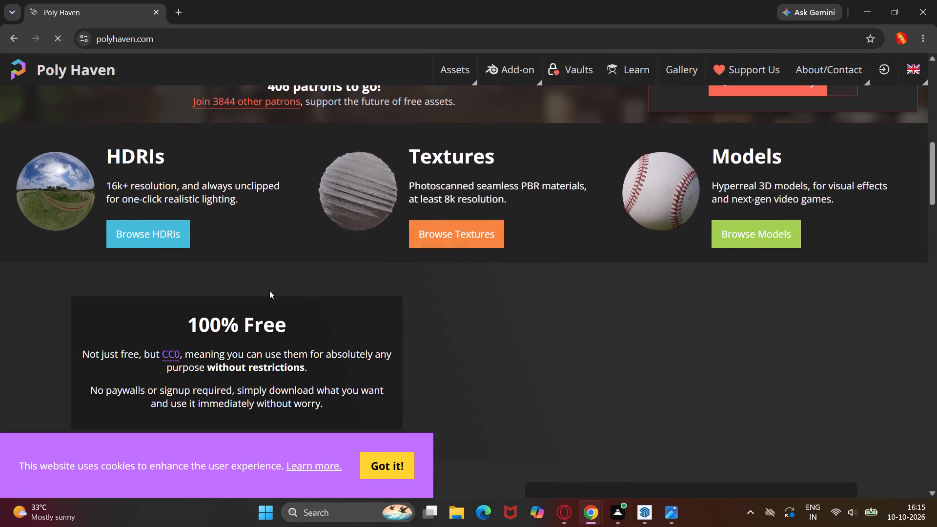
left_click(88, 197)
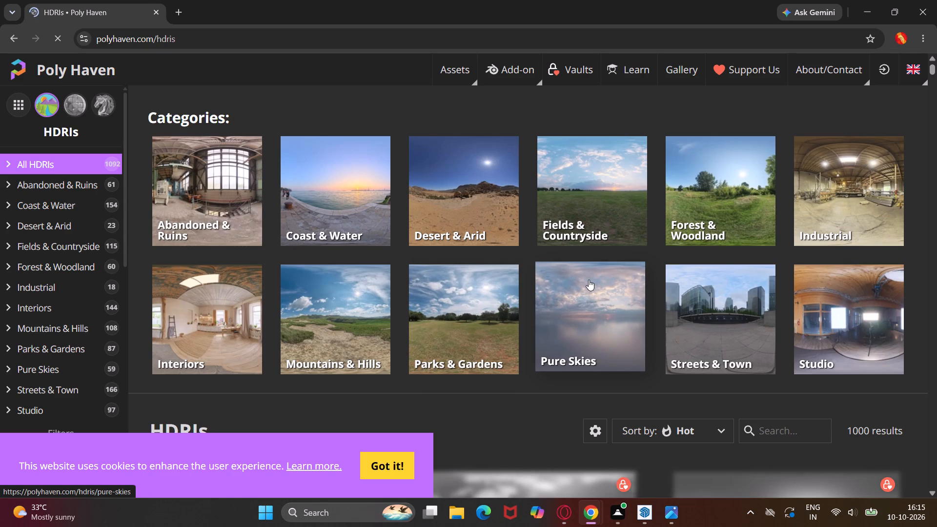
Find the Grasslands Sunset HDRI in the library and download it at 4K resolution in EXR format.
scroll(582, 274, "down", 7)
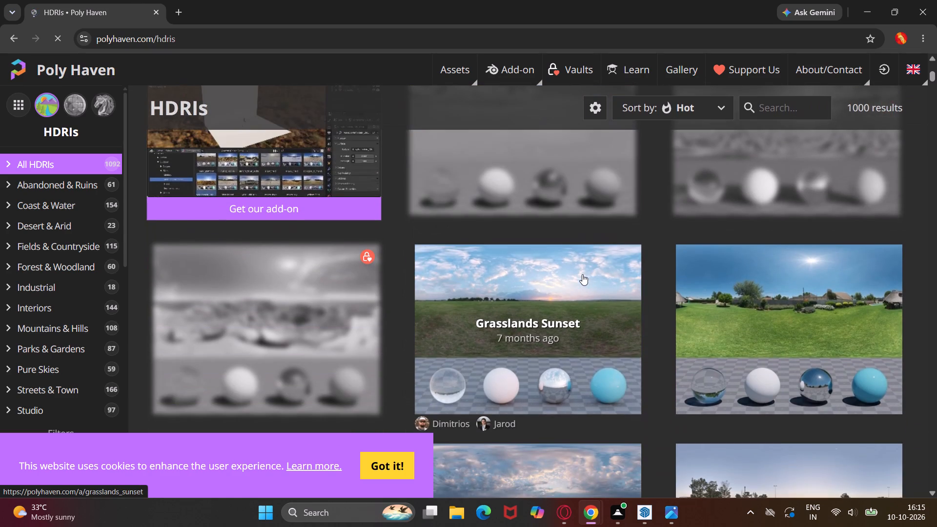
scroll(582, 274, "down", 2)
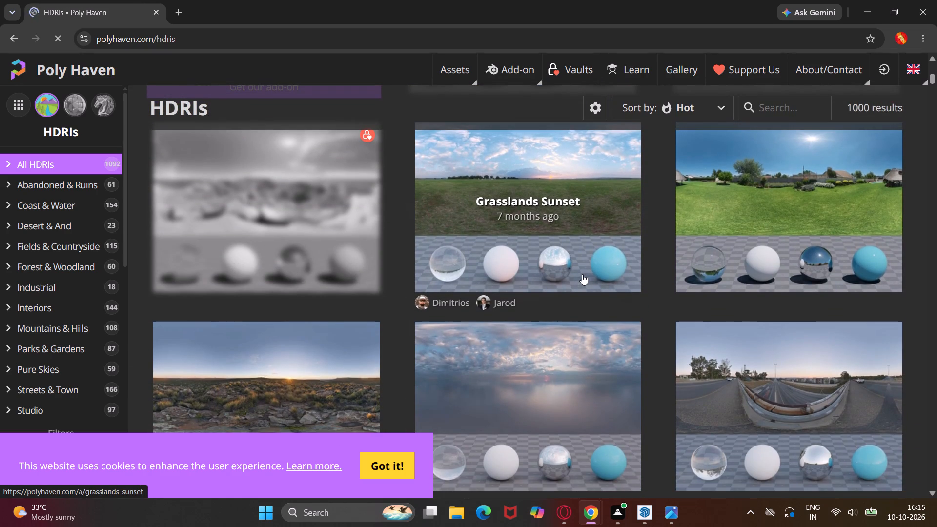
left_click(561, 193)
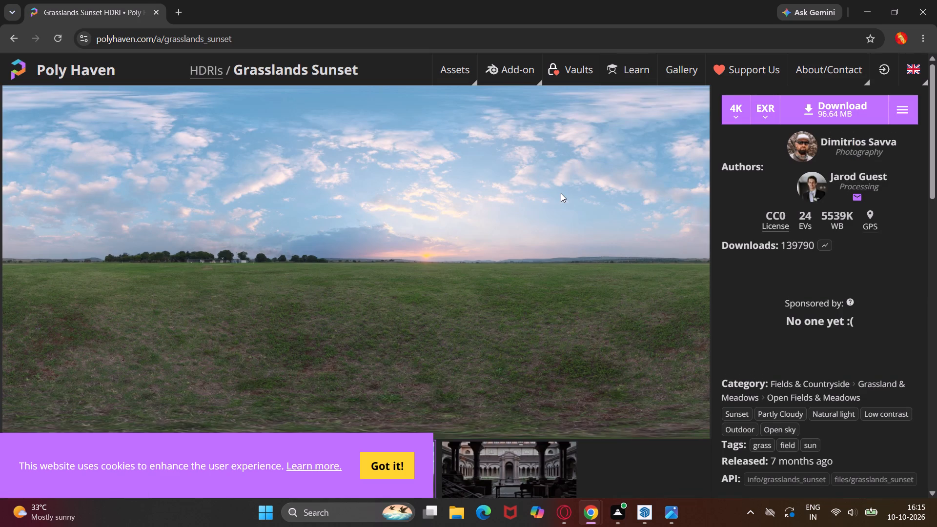
left_click(815, 109)
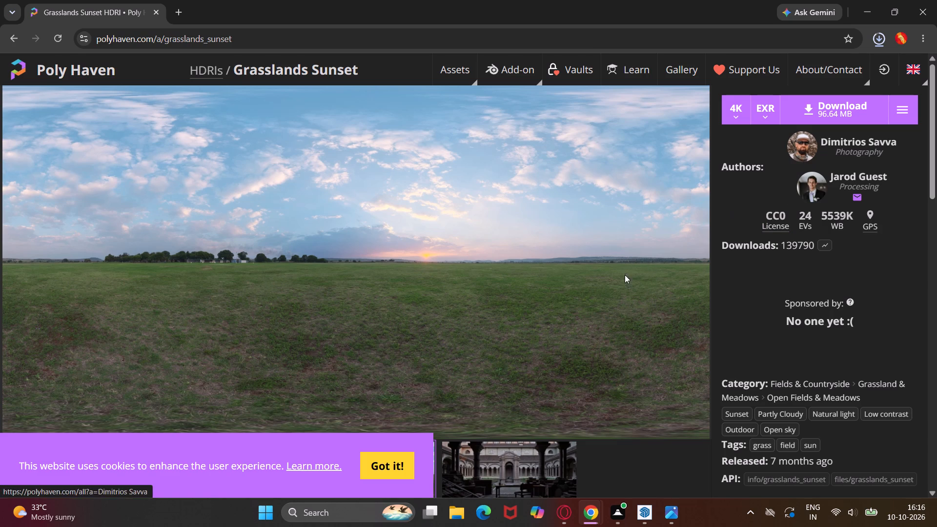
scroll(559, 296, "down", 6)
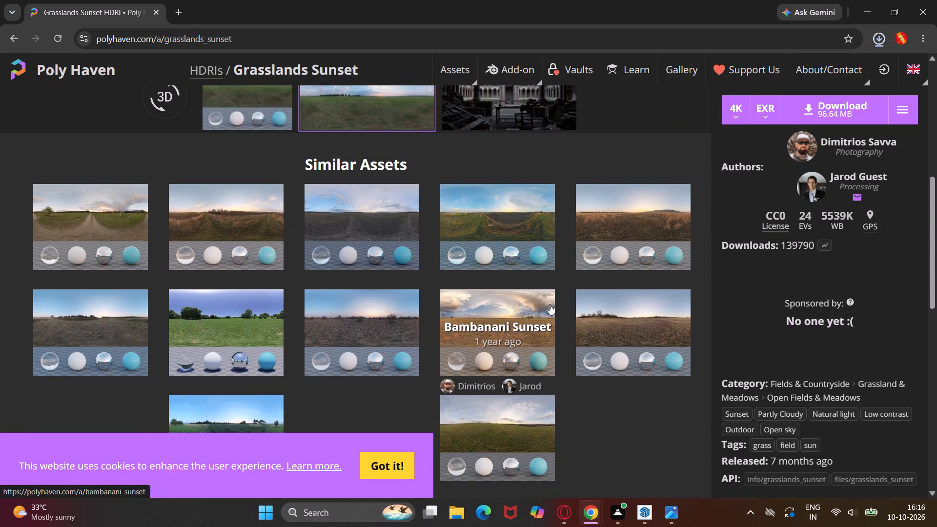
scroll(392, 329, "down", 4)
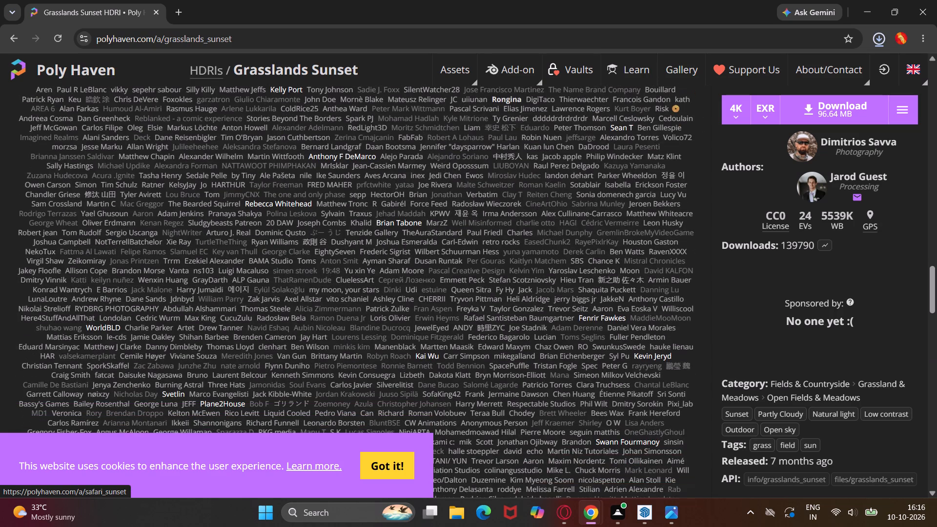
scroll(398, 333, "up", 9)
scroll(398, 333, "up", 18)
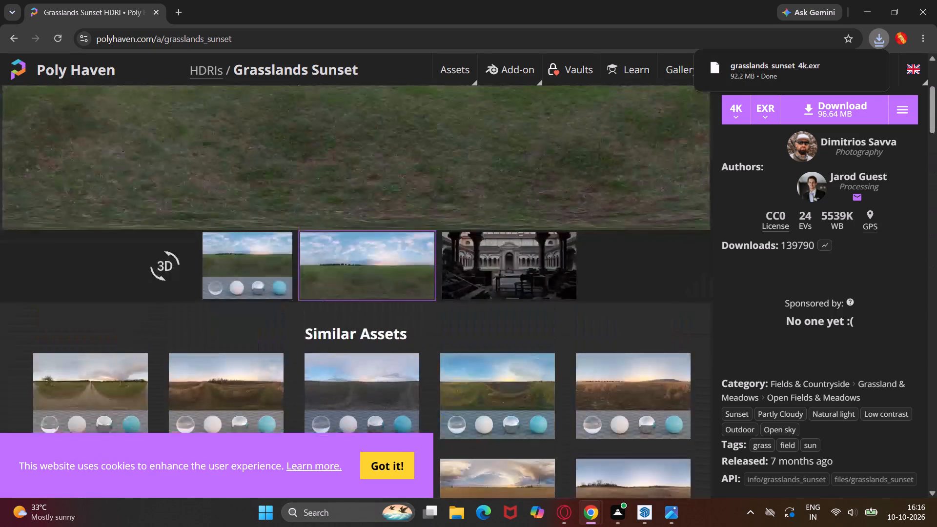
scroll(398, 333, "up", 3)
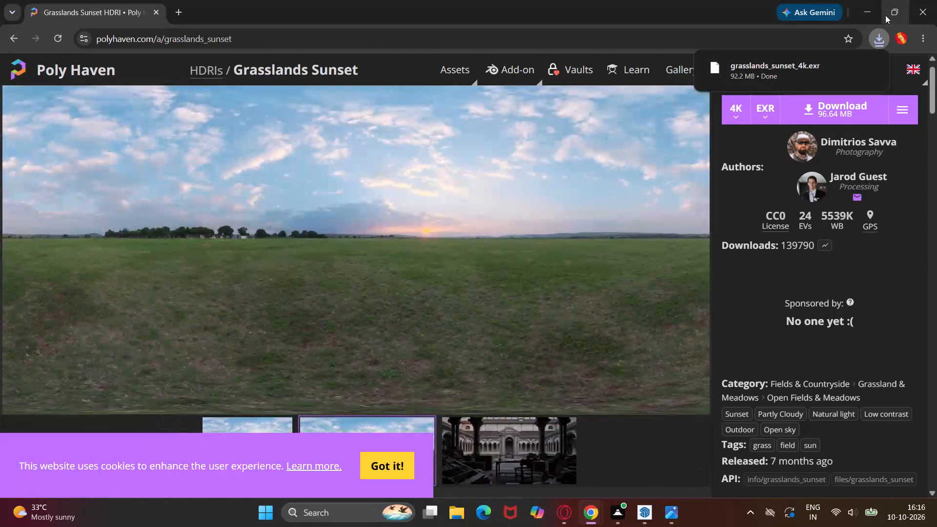
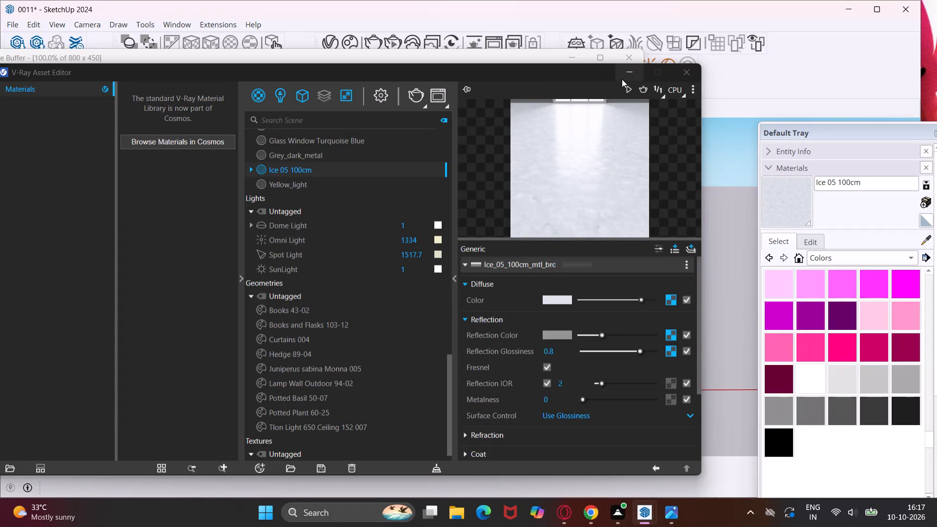
Select the dome light beside the house and load grasslands_sunset_4k.exr from Downloads as its HDR texture in the V-Ray Asset Editor.
left_click(622, 79)
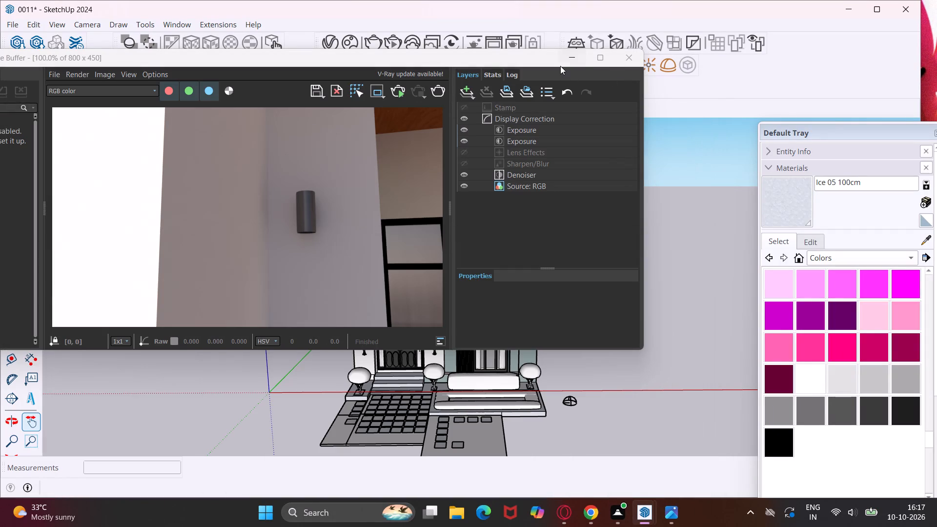
left_click(565, 61)
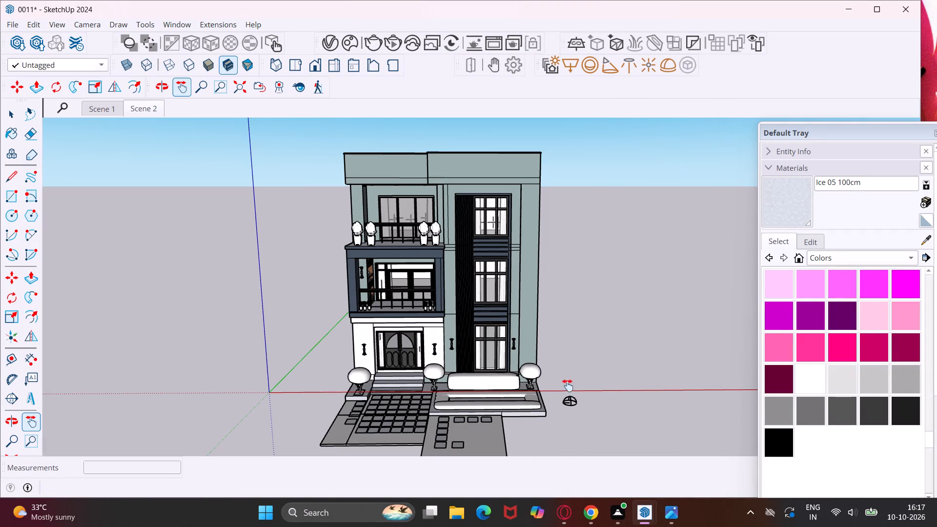
key("Escape")
key("space")
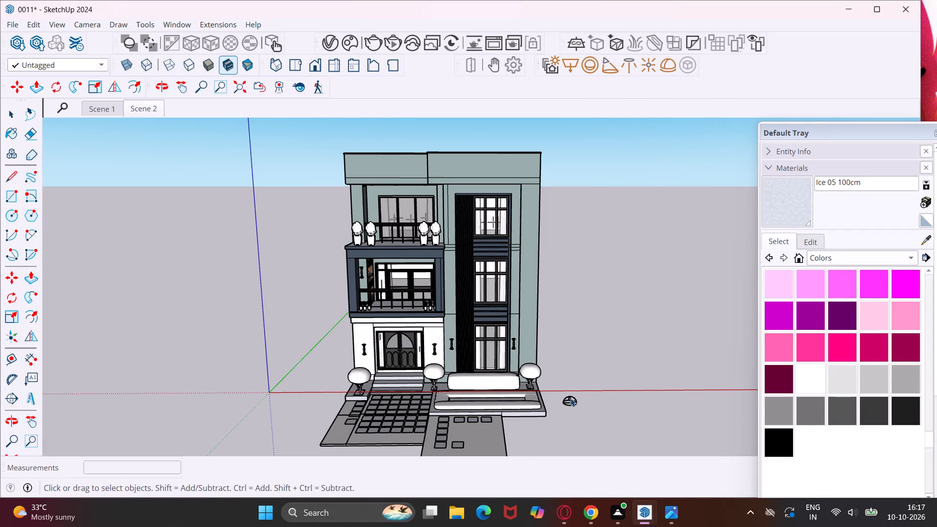
left_click(570, 398)
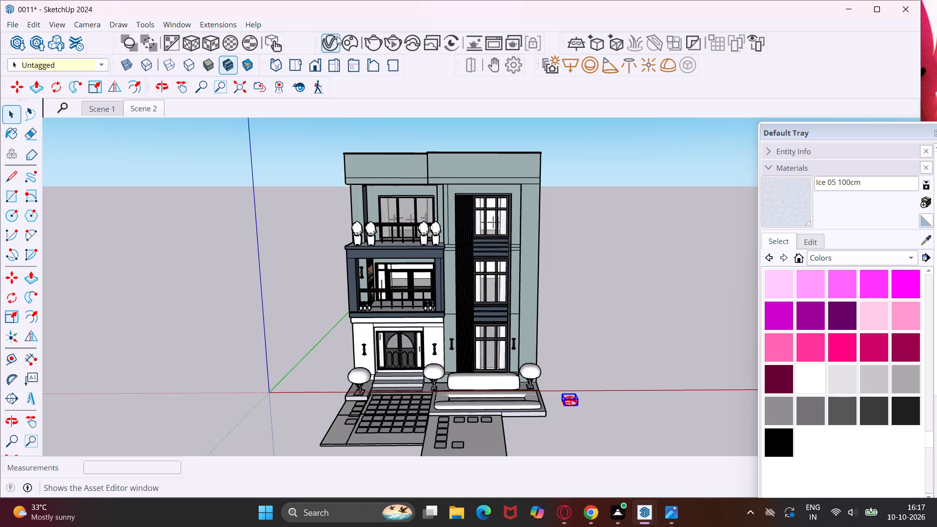
left_click(337, 36)
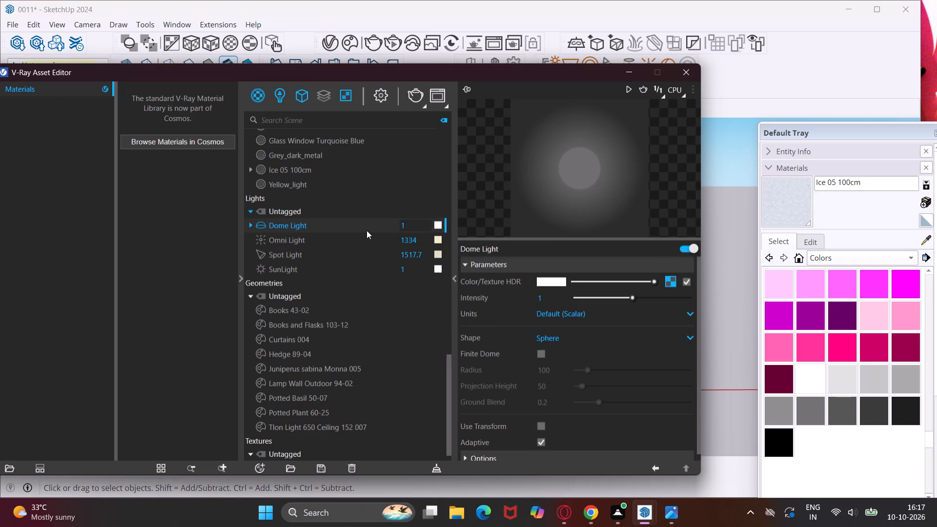
left_click(687, 283)
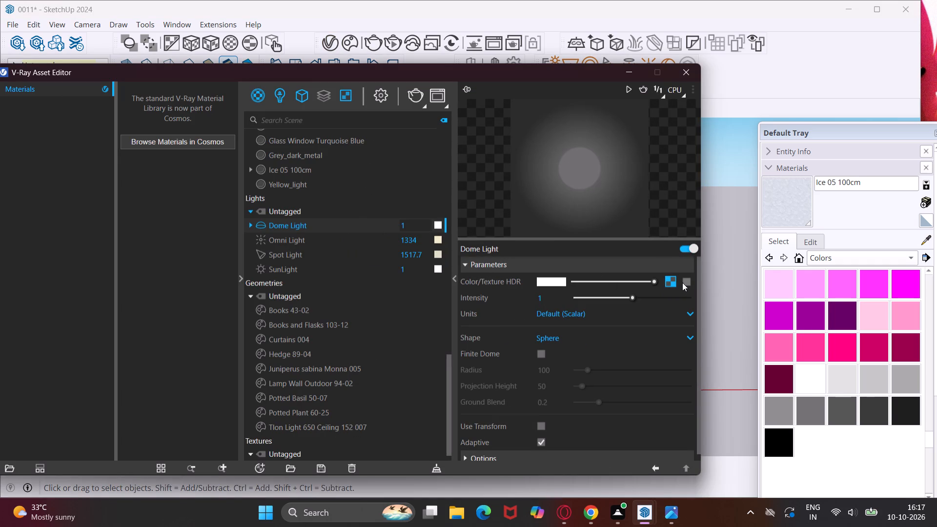
left_click(687, 283)
double_click(670, 283)
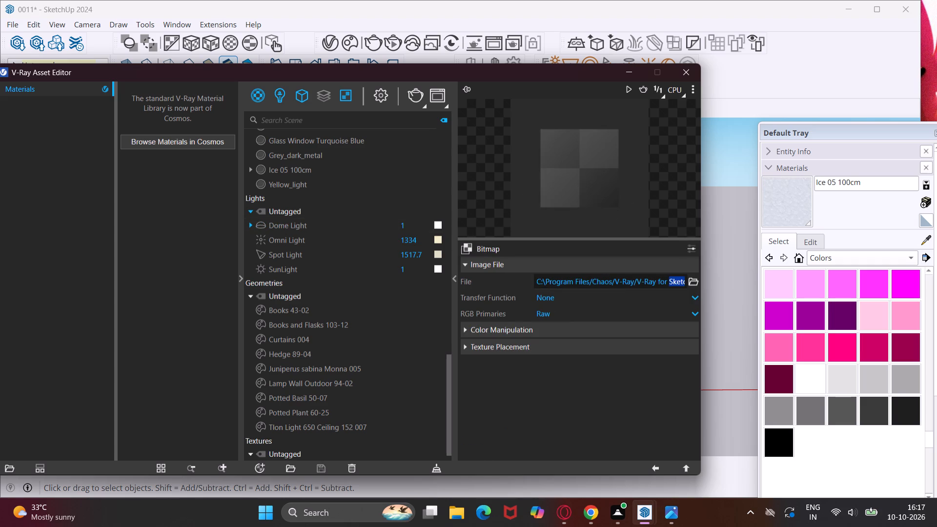
left_click(692, 282)
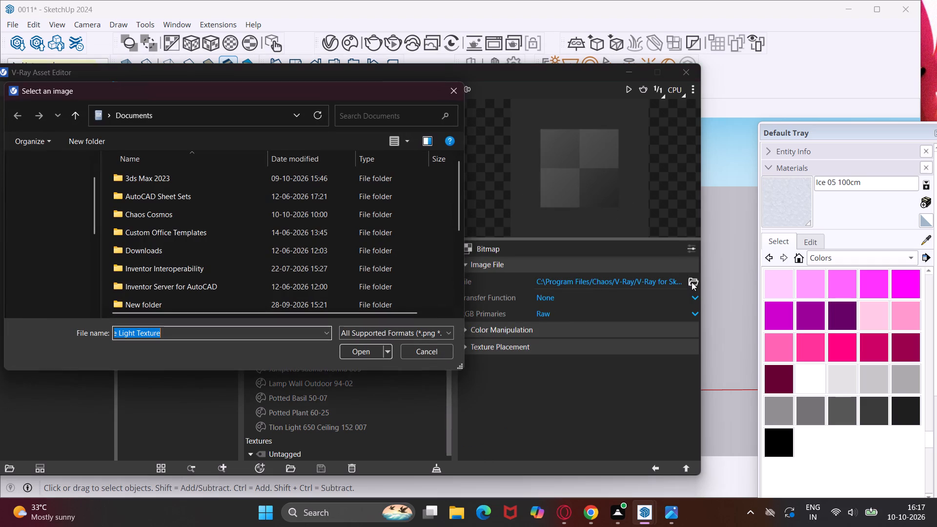
left_click(62, 237)
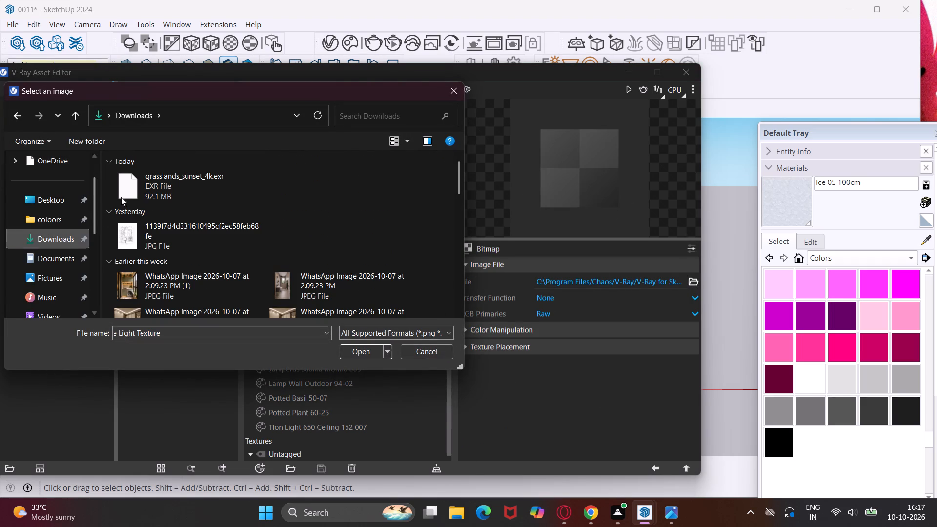
left_click(146, 182)
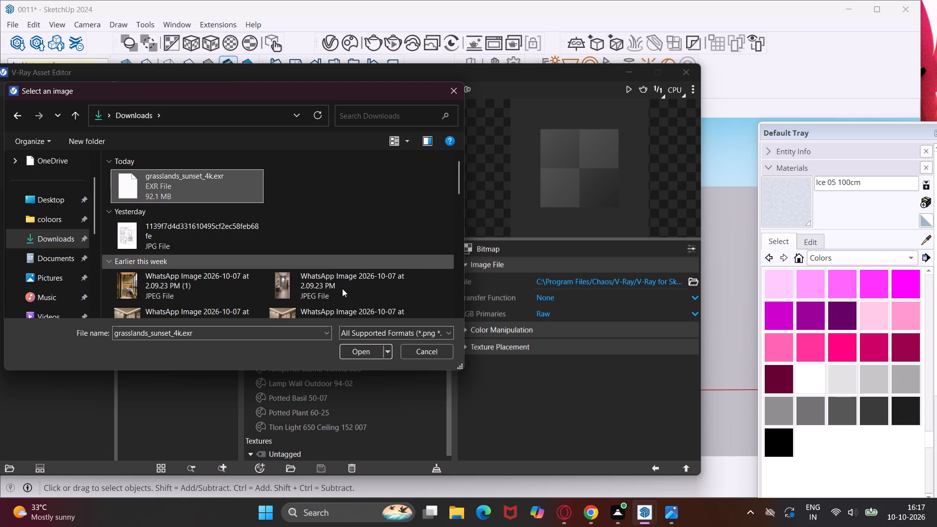
left_click(361, 350)
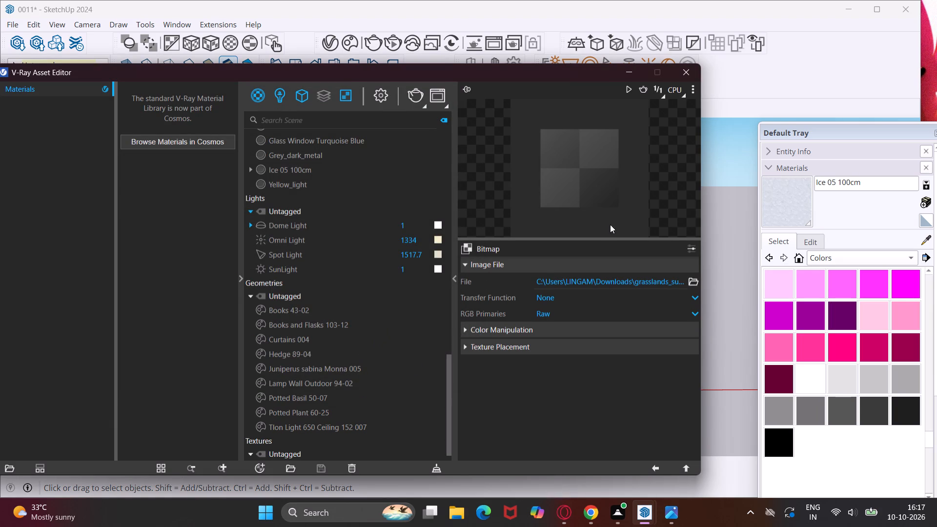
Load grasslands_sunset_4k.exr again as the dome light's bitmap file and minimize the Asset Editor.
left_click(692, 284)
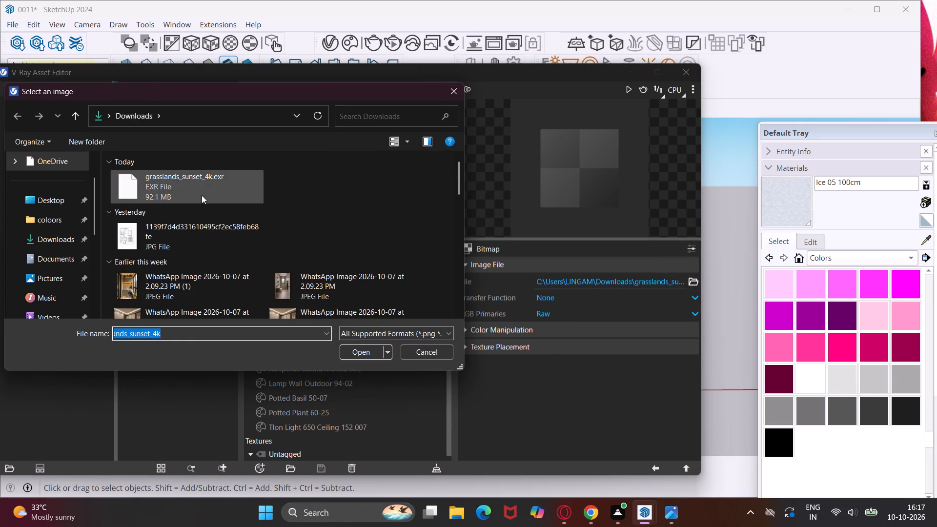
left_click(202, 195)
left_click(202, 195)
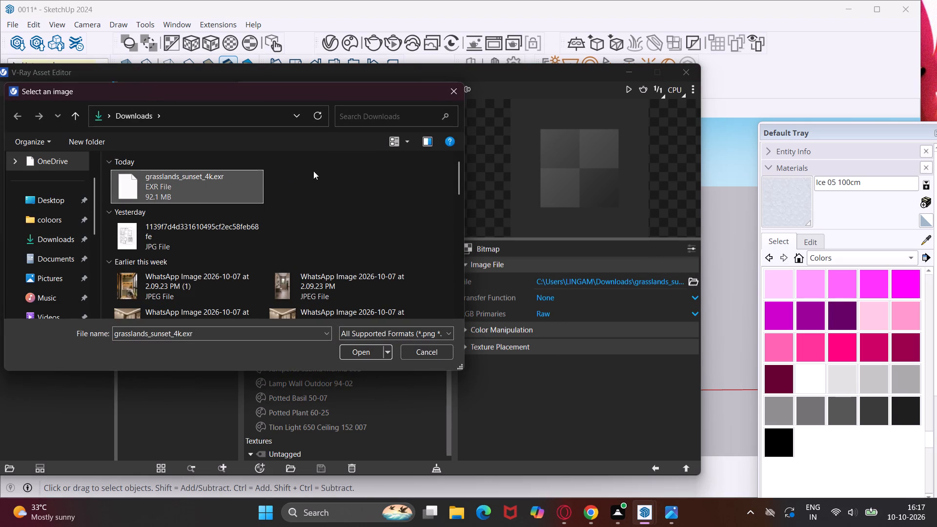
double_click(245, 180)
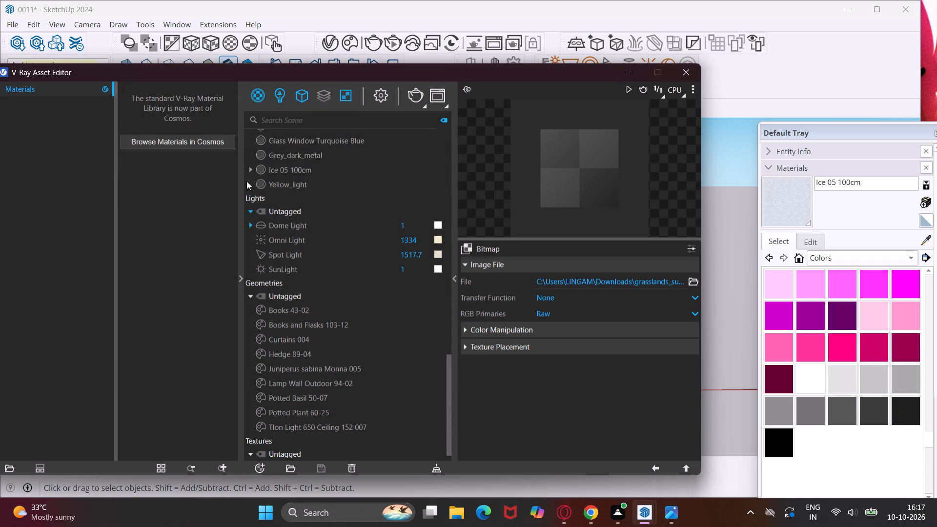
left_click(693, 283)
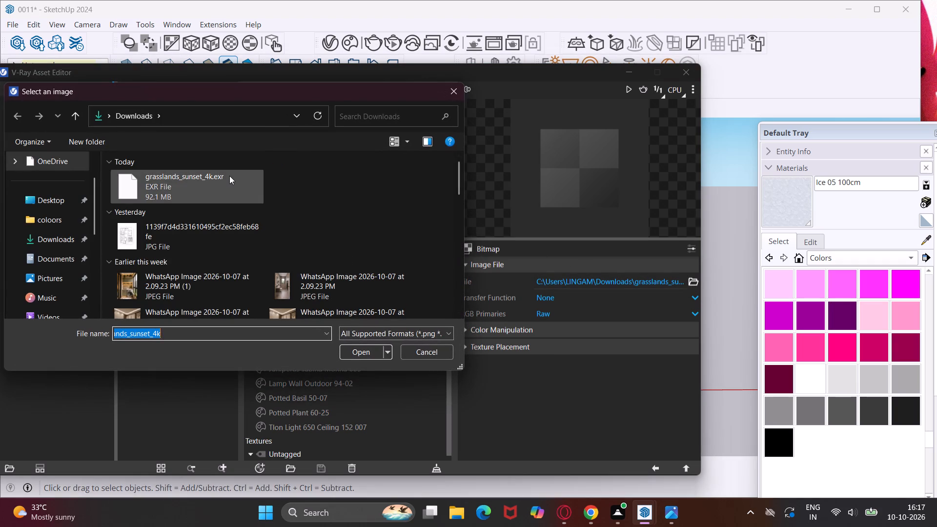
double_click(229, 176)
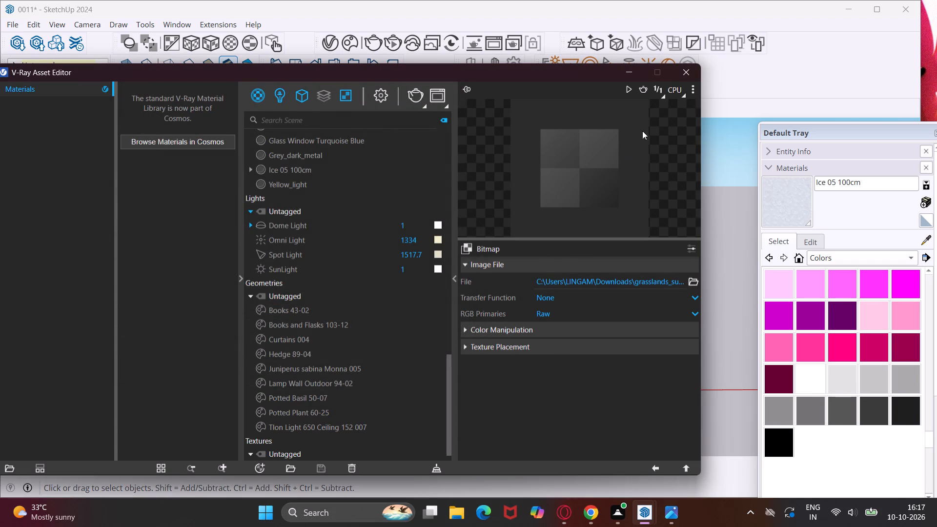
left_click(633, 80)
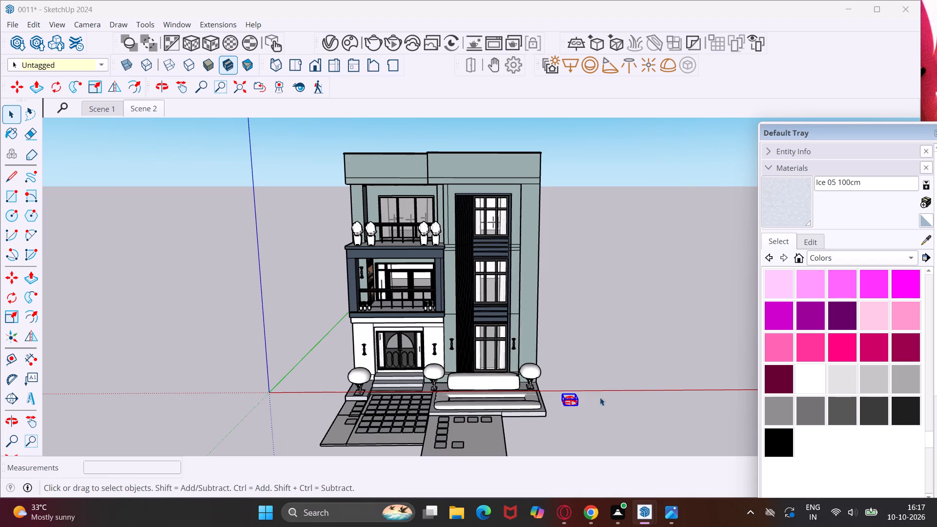